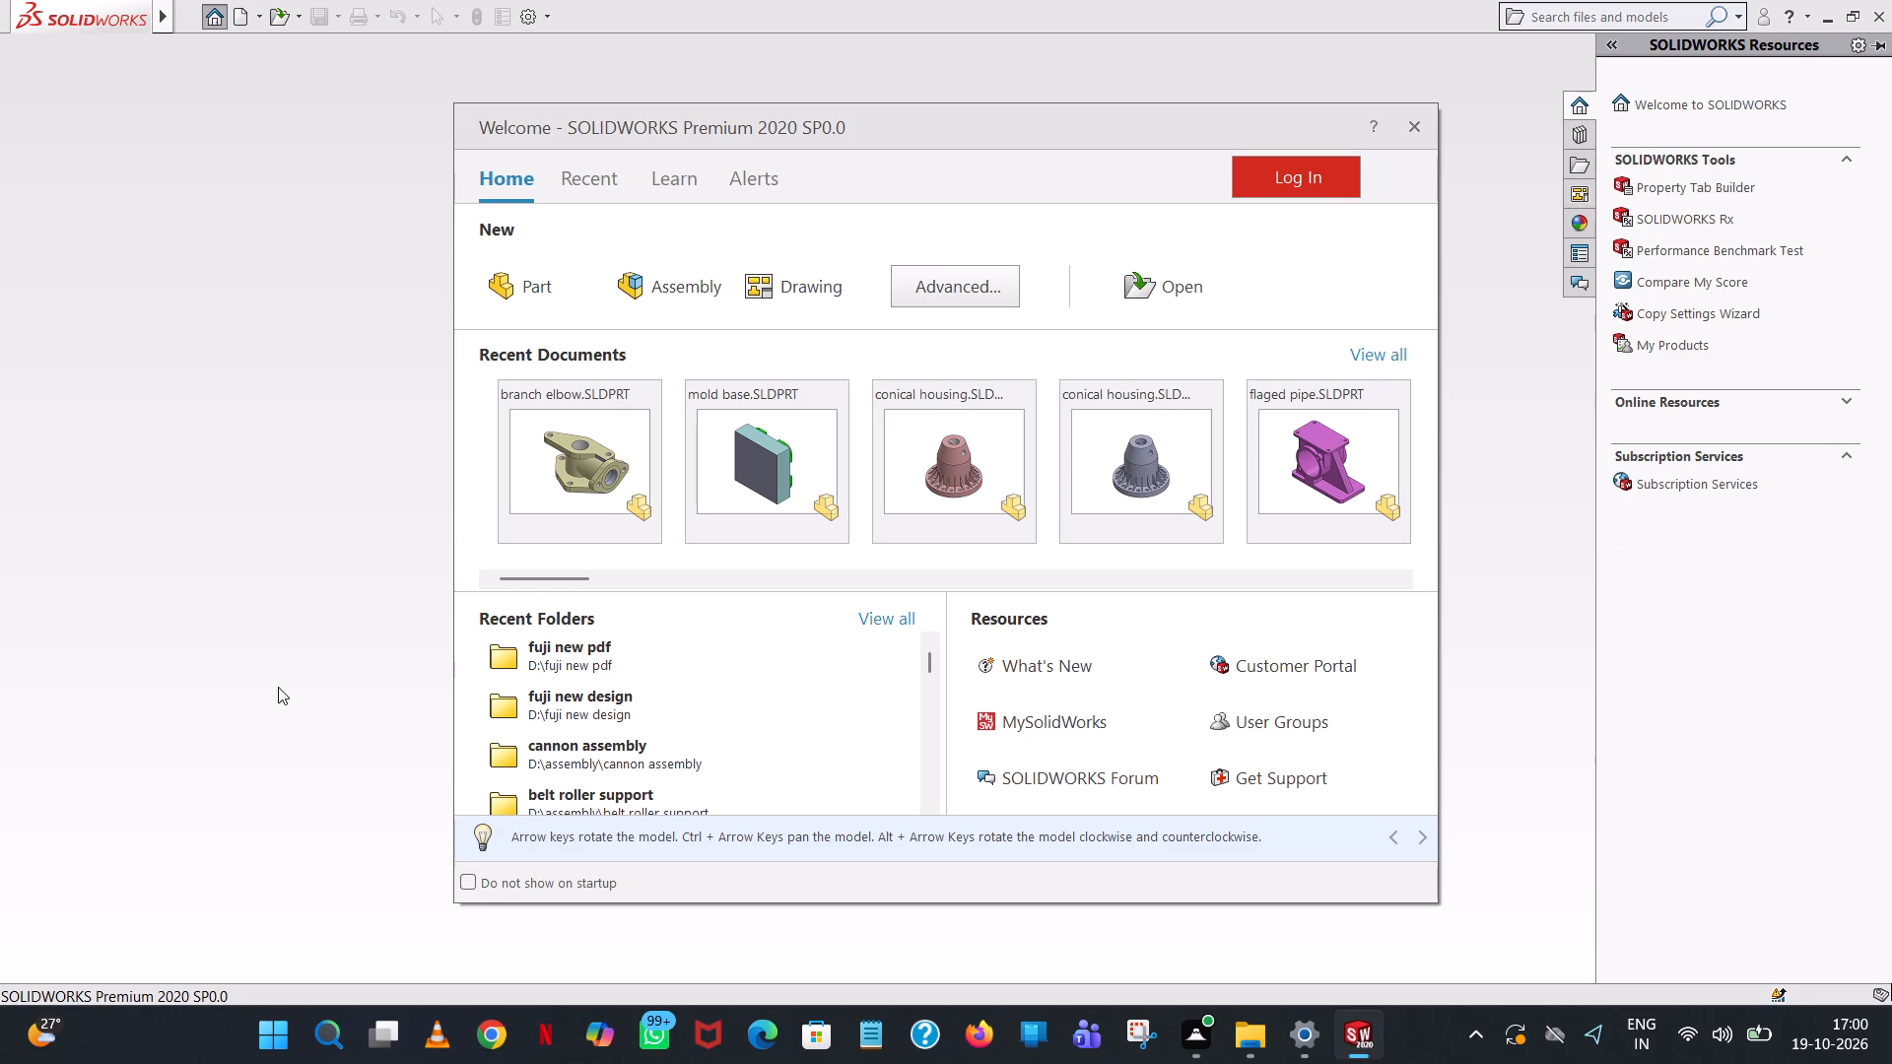
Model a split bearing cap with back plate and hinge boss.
Create a new part document.
{"action": "double_click", "coordinate": [515, 278]}
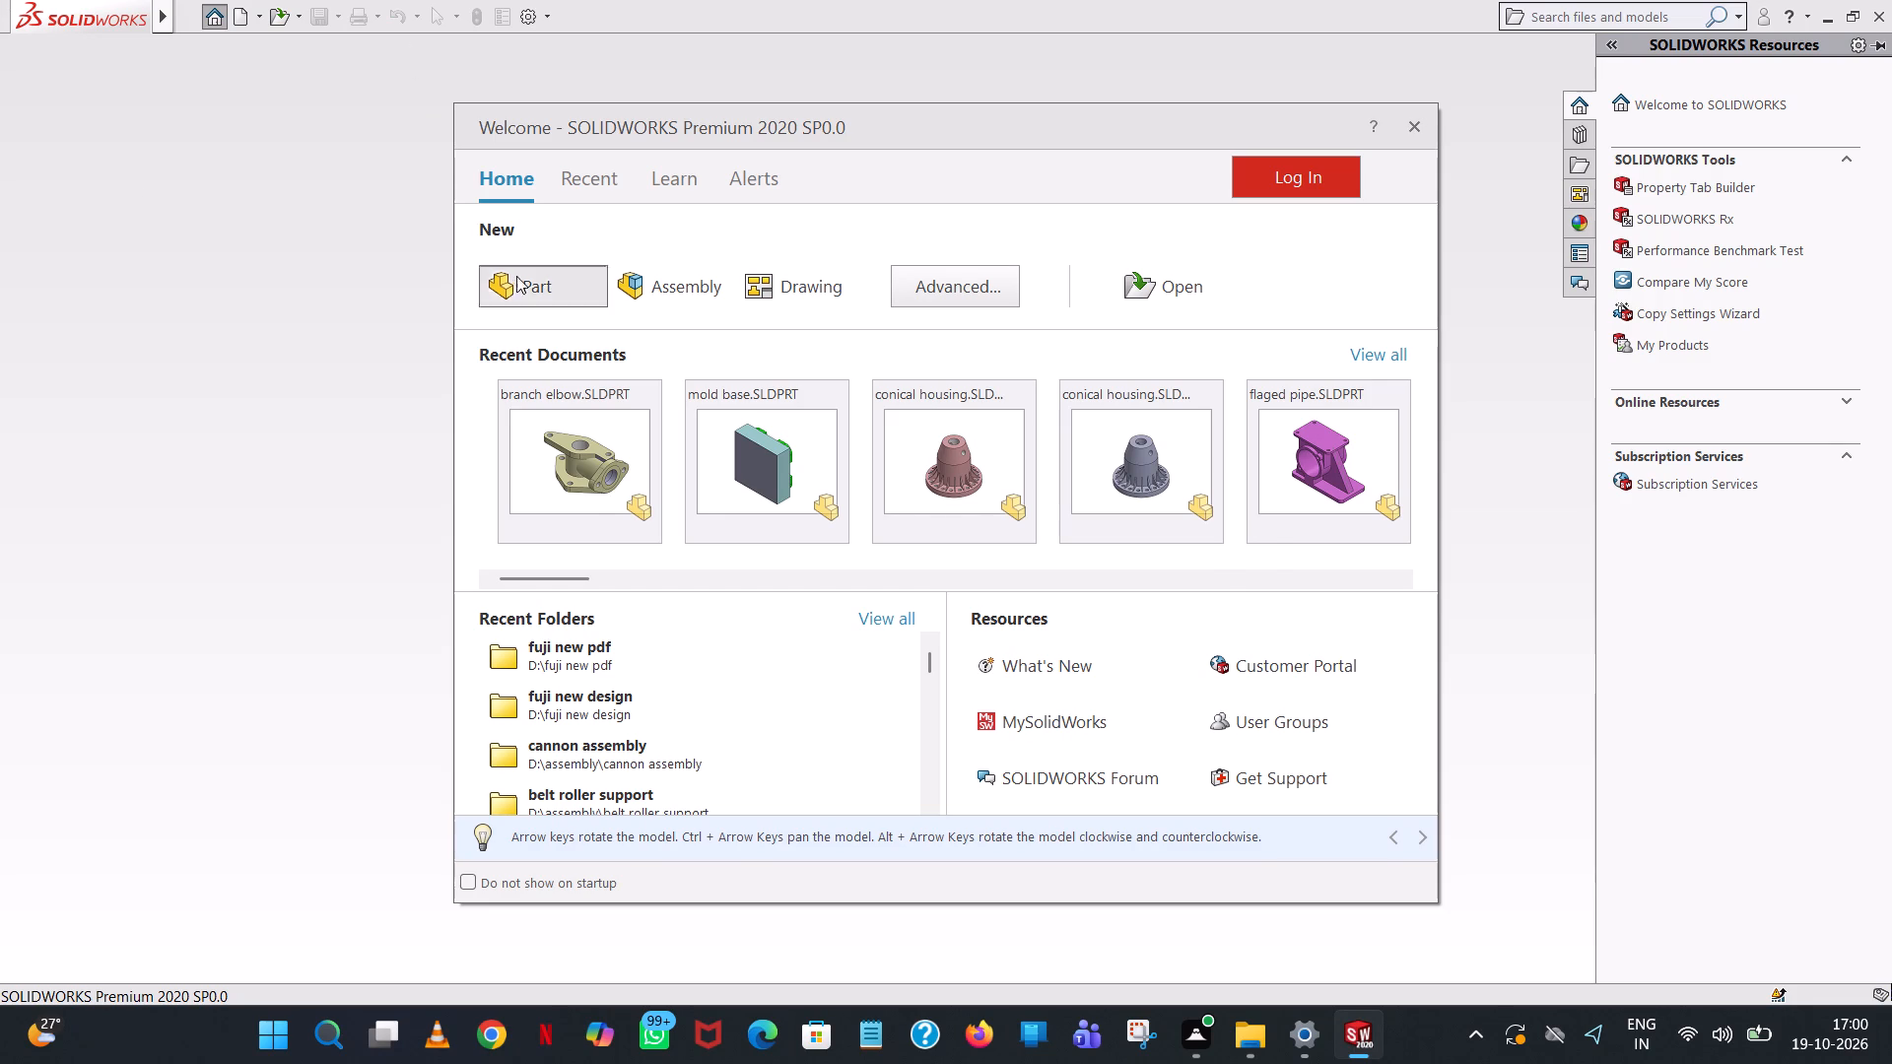
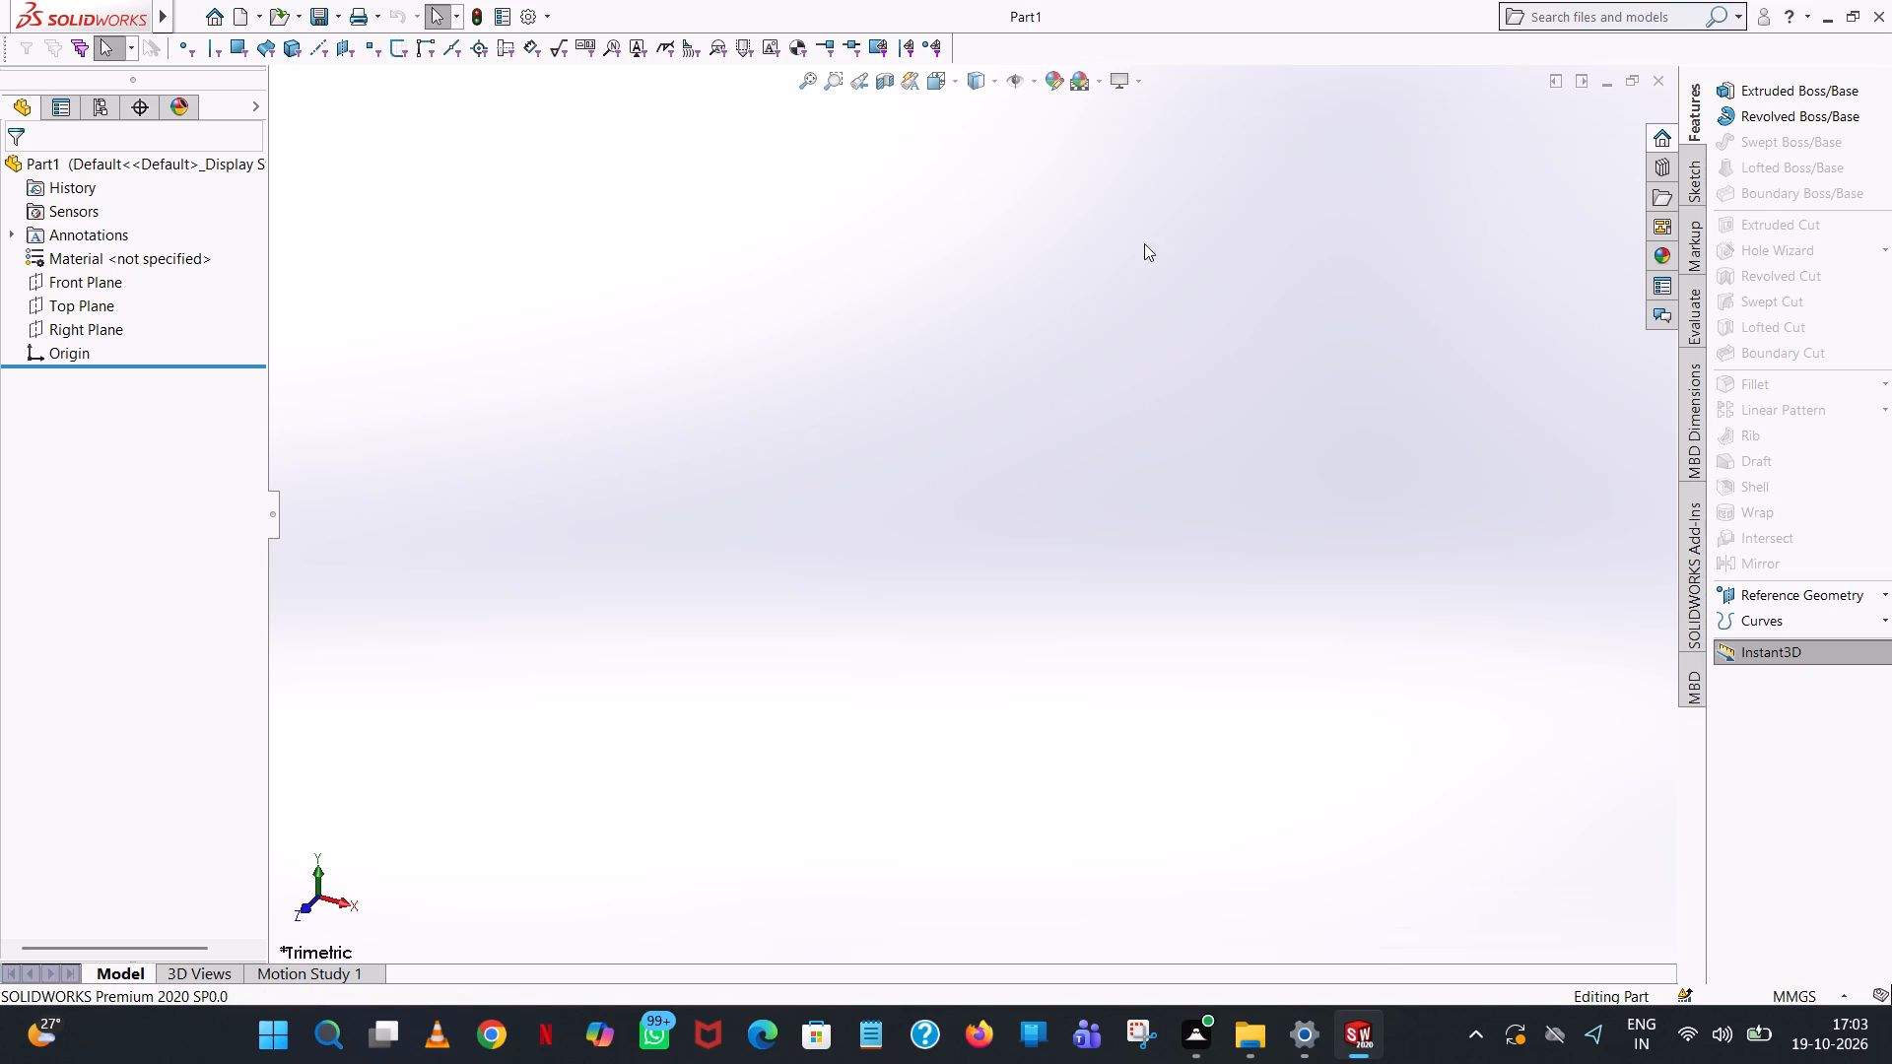
Start a sketch on the Front Plane and draw a horizontal line about 38 mm long from the origin along +X.
{"action": "left_click", "coordinate": [98, 291]}
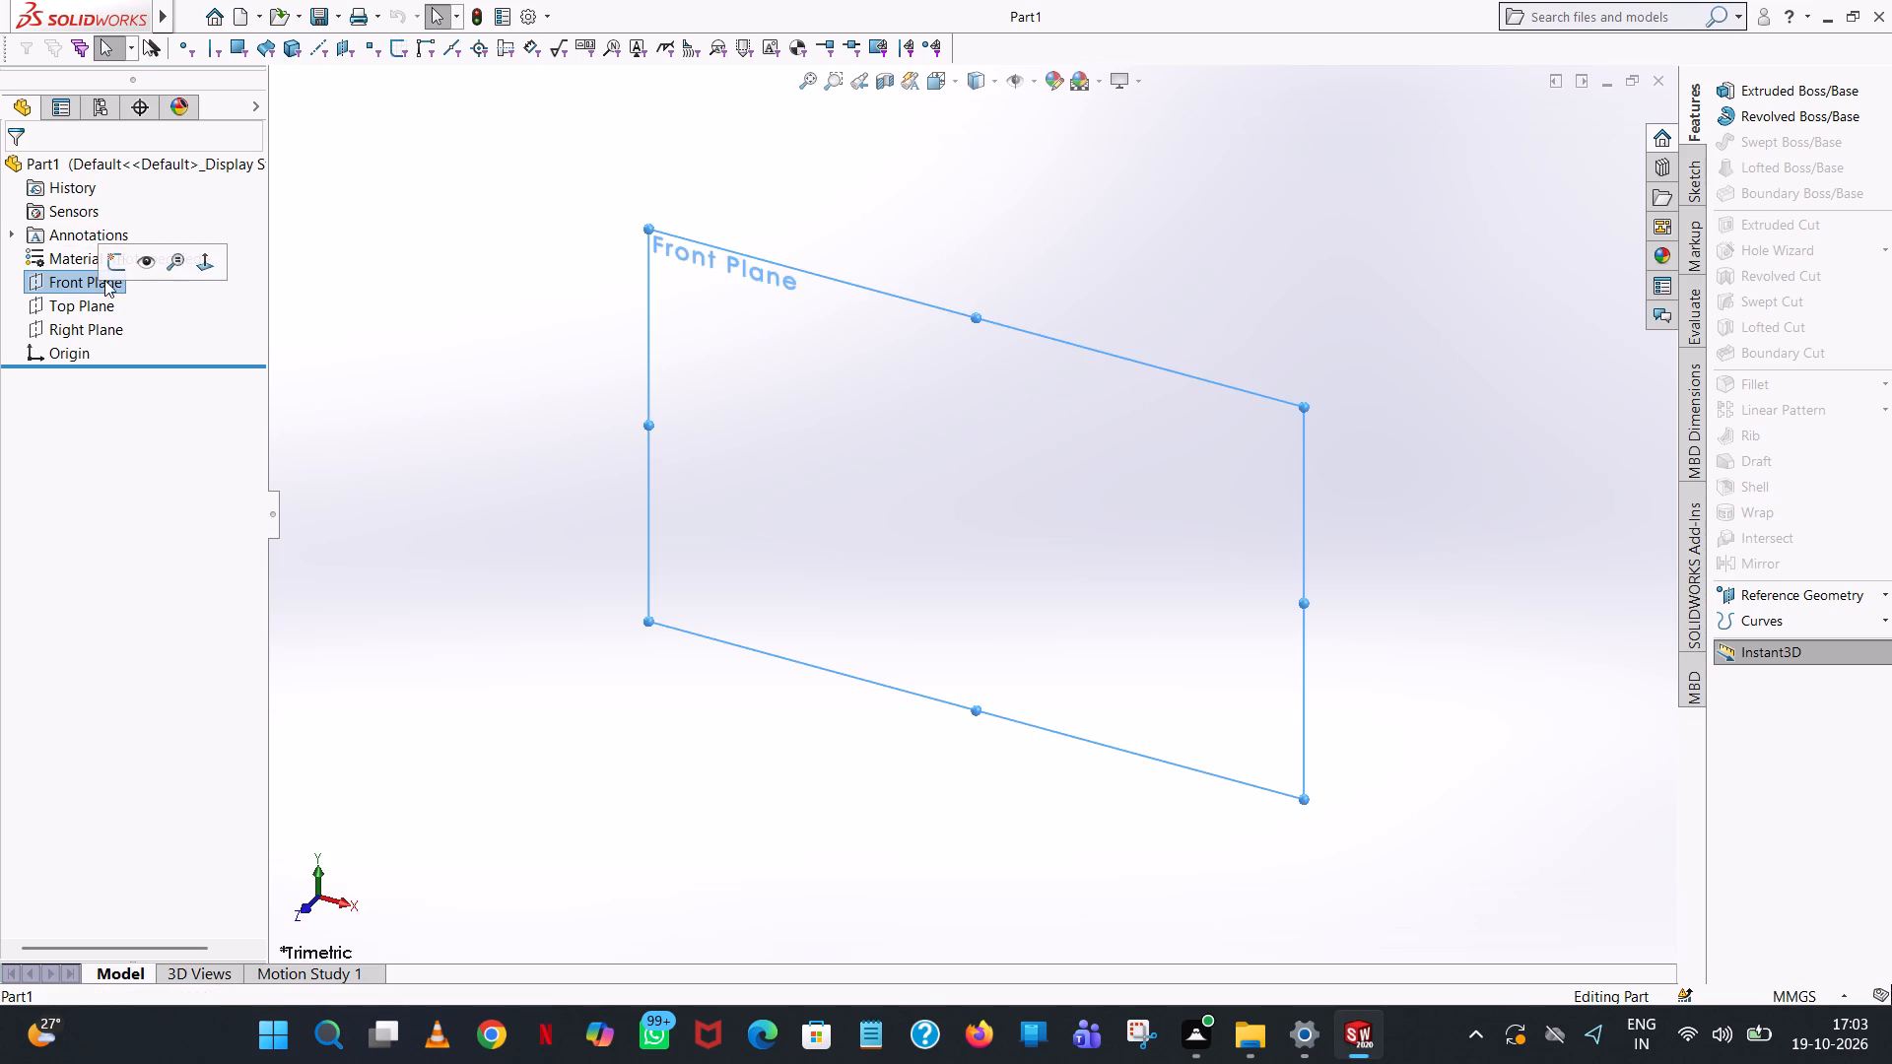
{"action": "left_click", "coordinate": [117, 266]}
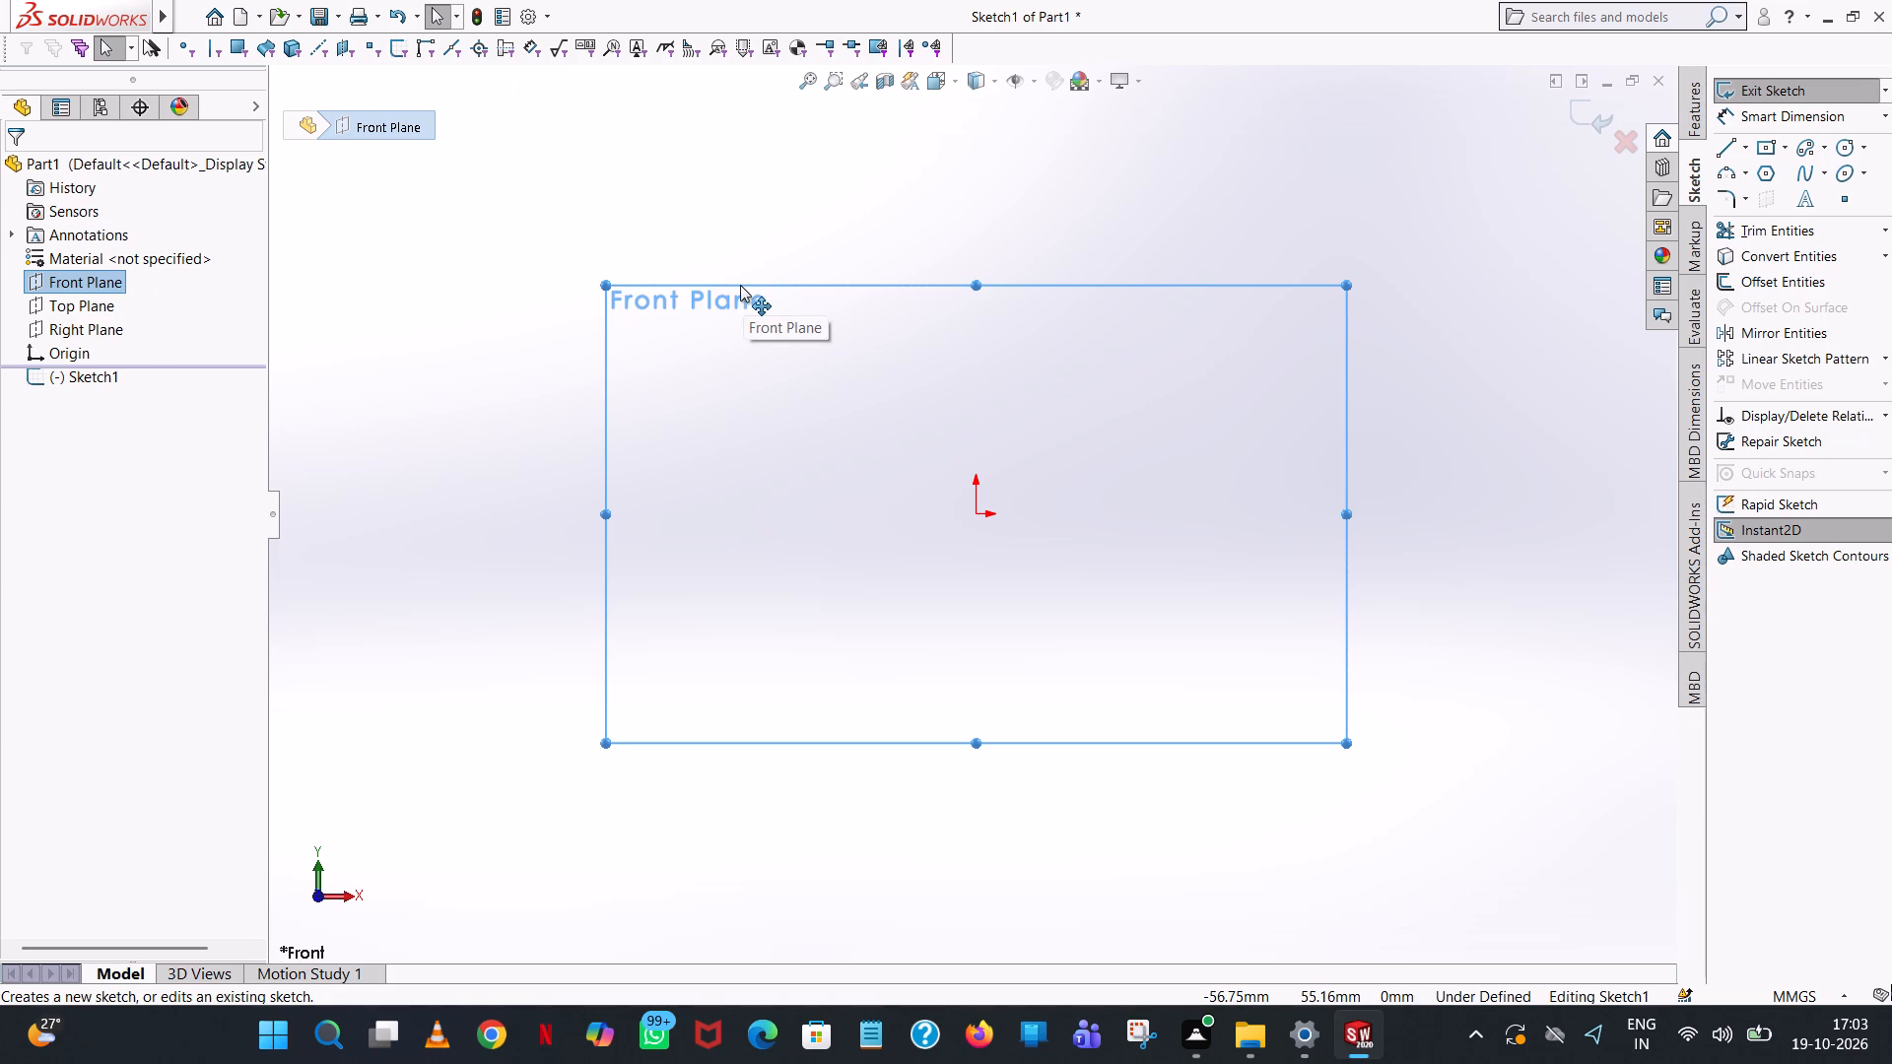
{"action": "left_click", "coordinate": [1731, 146]}
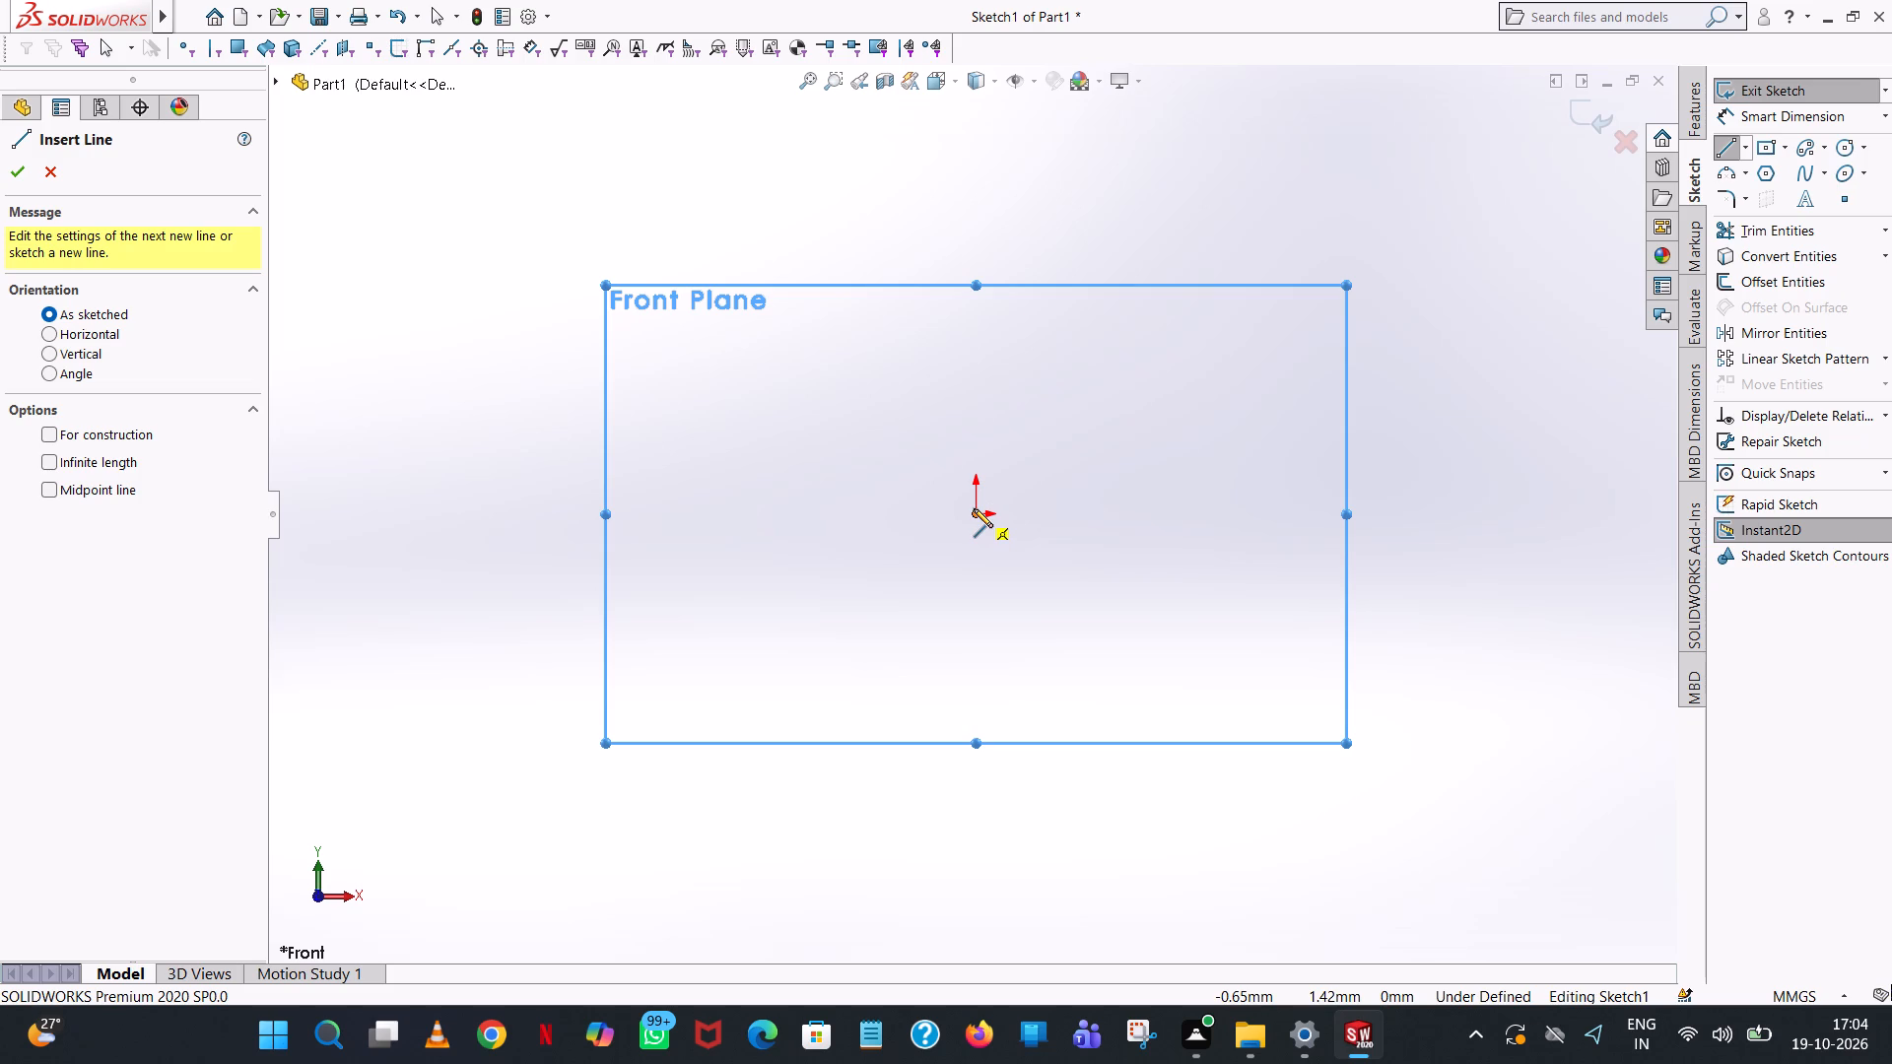
{"action": "left_click", "coordinate": [971, 512]}
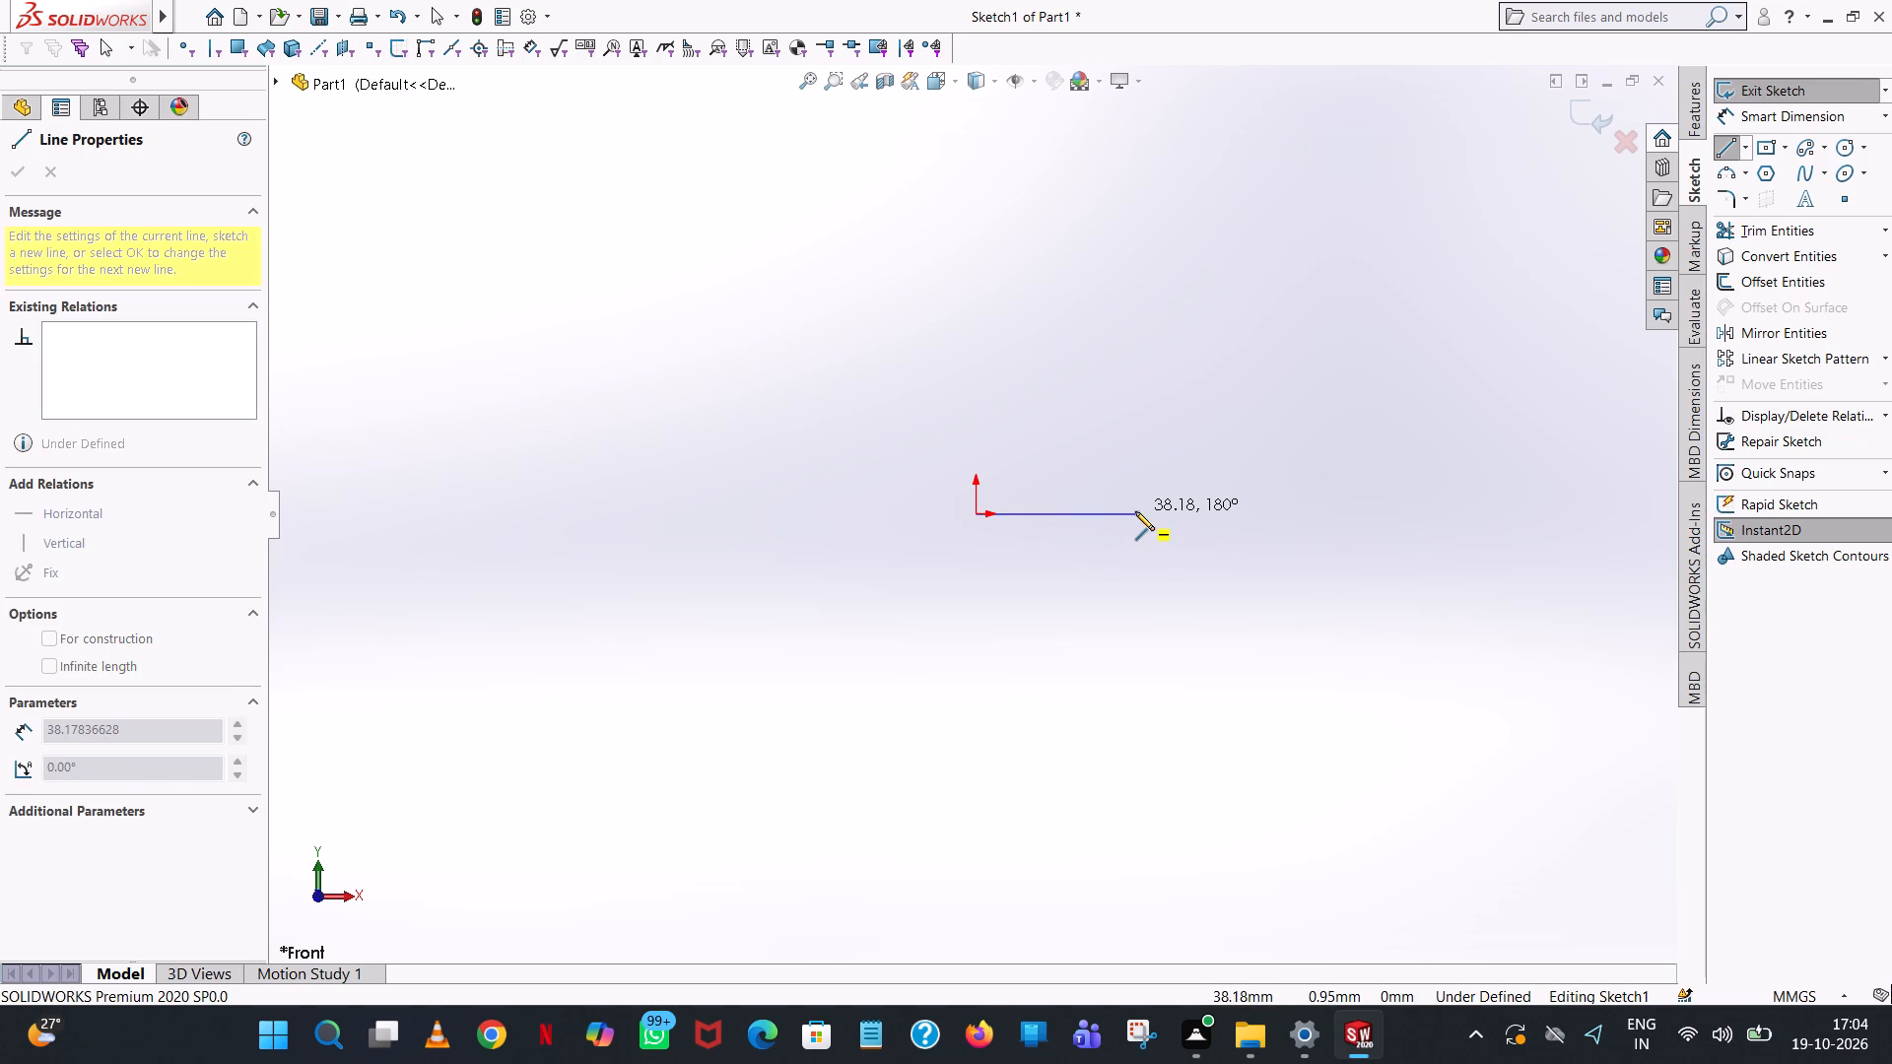
{"action": "left_click", "coordinate": [1135, 511]}
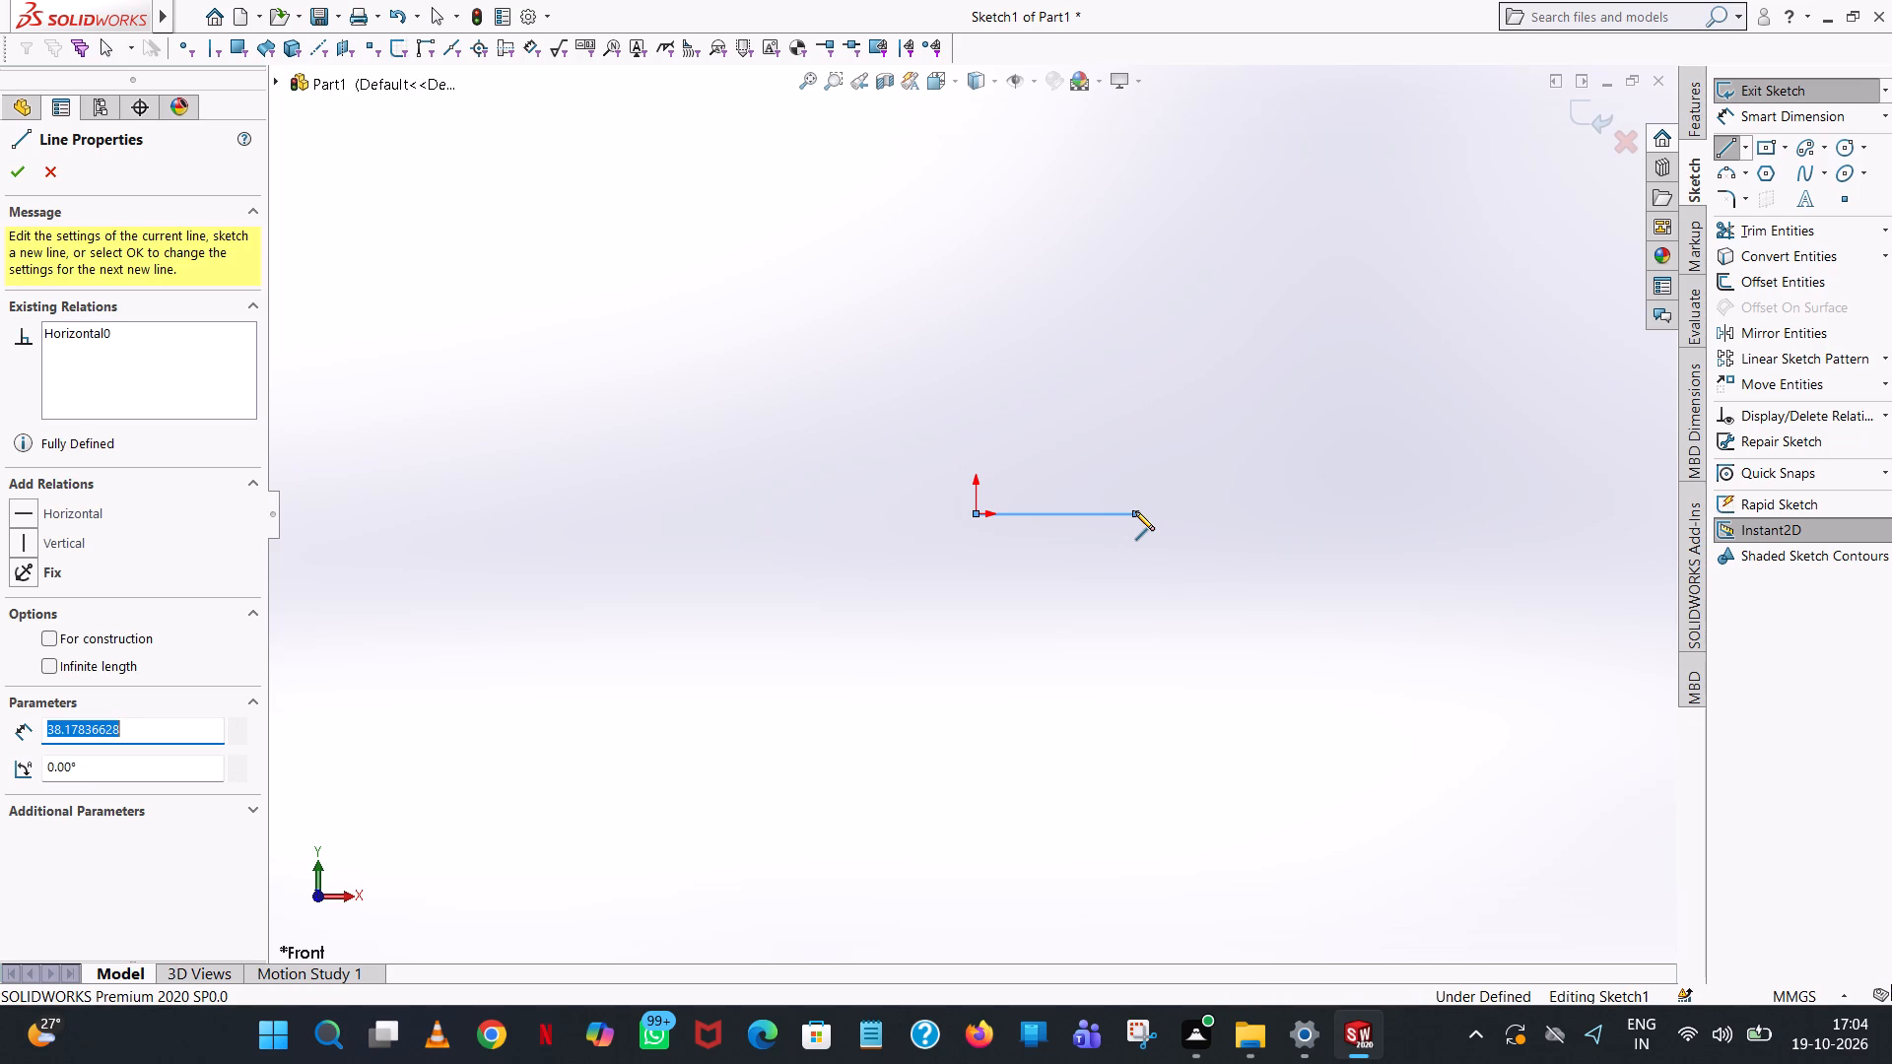
{"action": "right_click", "coordinate": [1135, 511]}
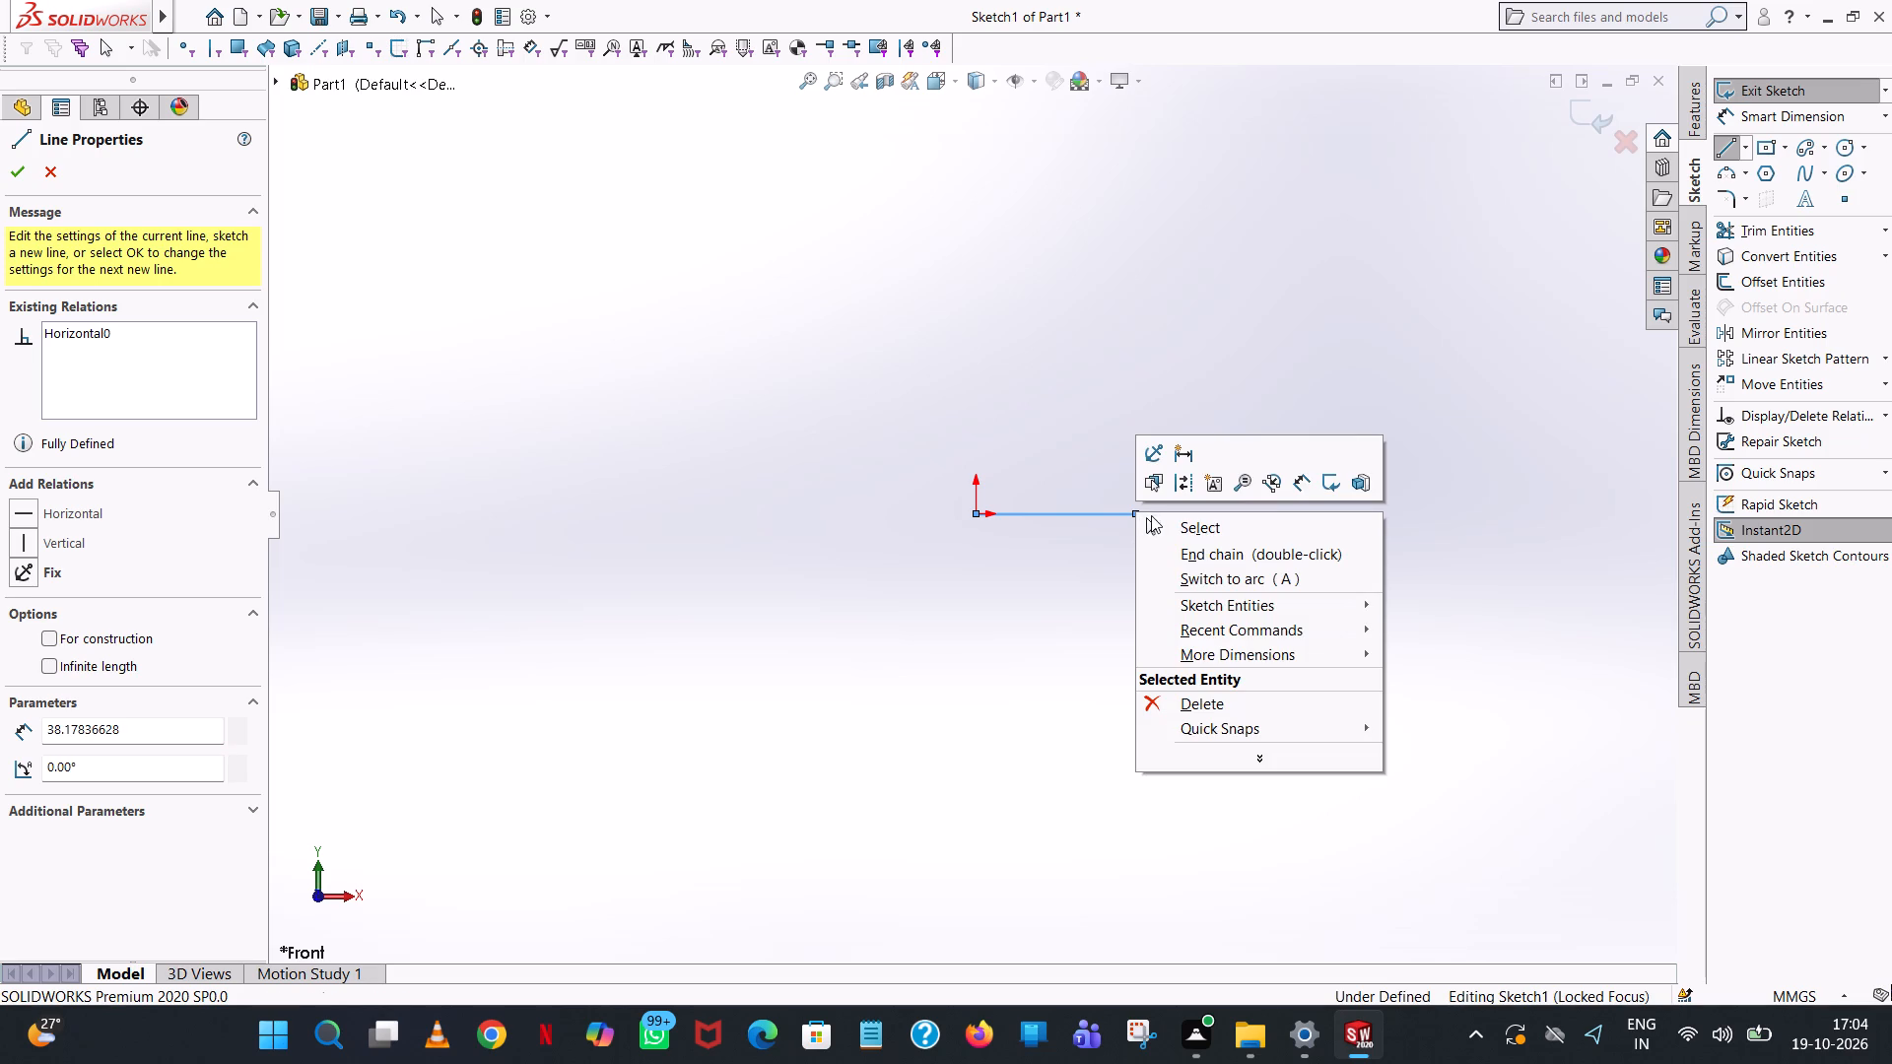
{"action": "left_click", "coordinate": [1189, 522]}
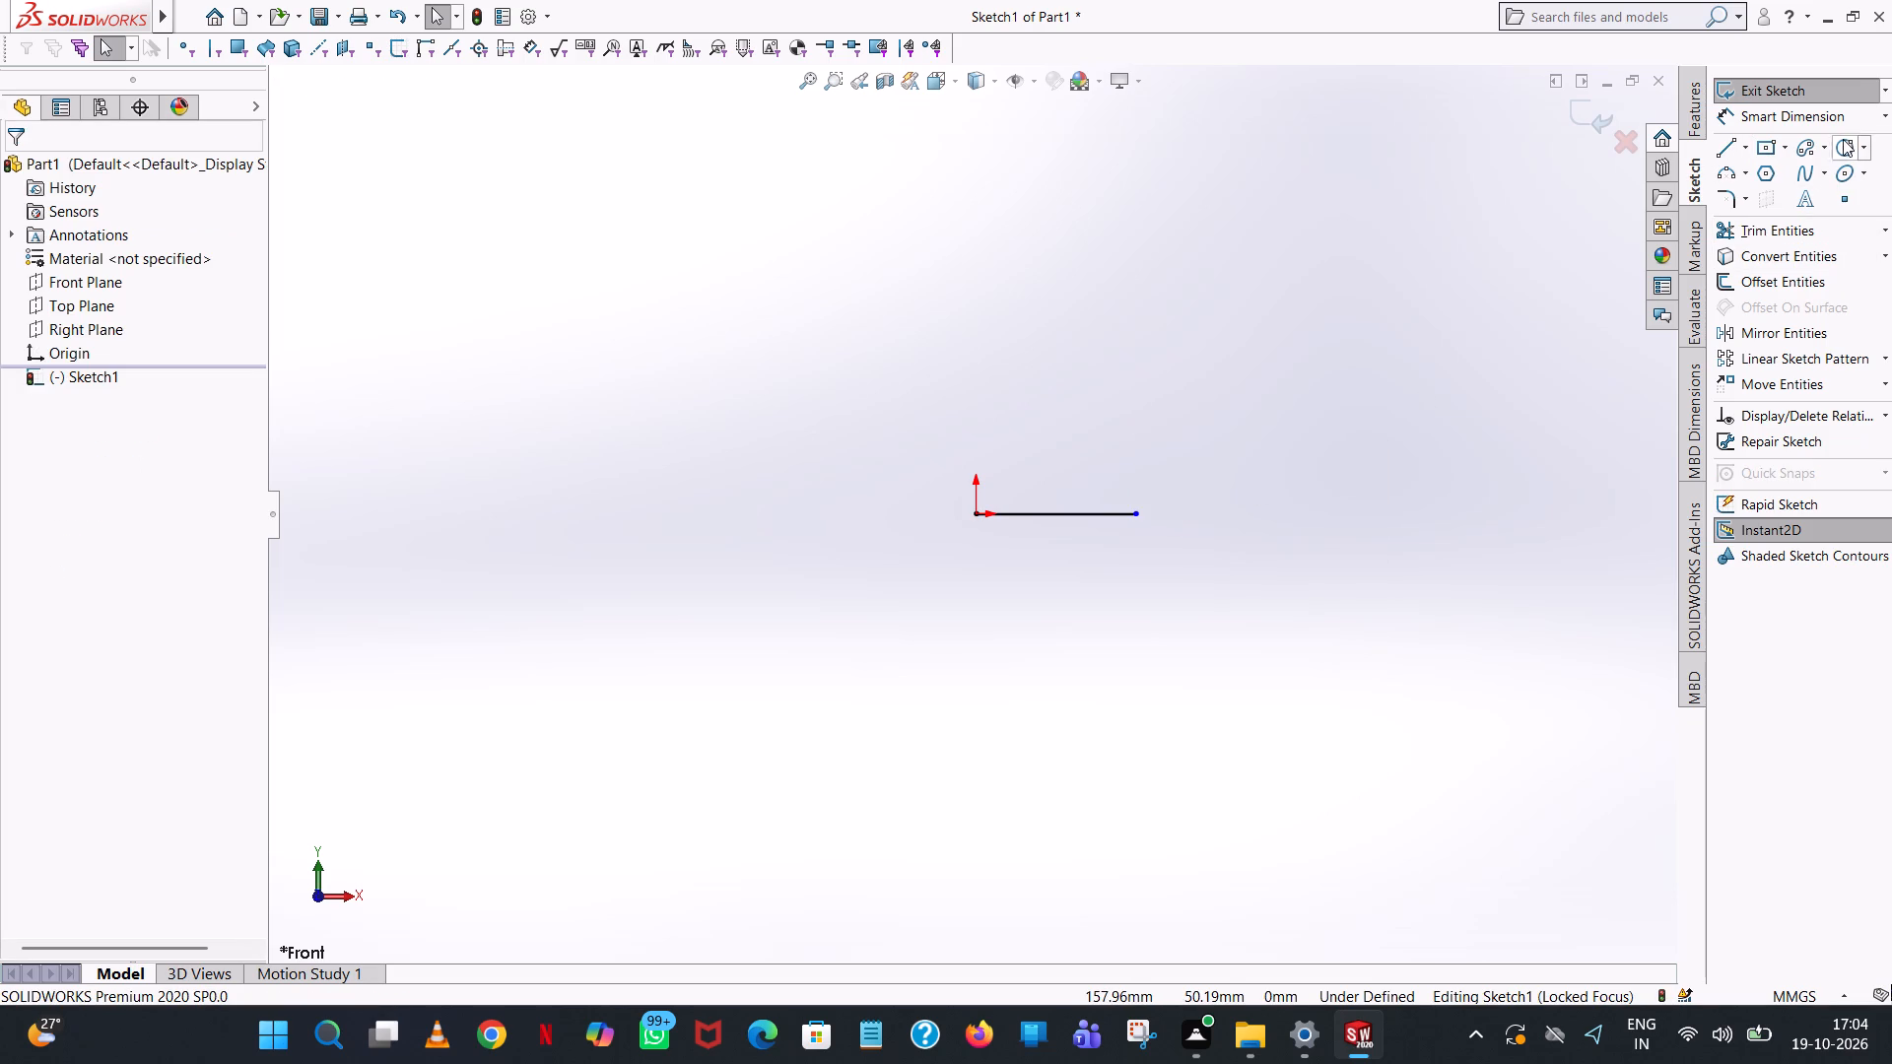
Sketch a circle centred on the origin with a radius of 125/2 (62.5 mm).
{"action": "left_click", "coordinate": [1836, 150]}
{"action": "left_click", "coordinate": [975, 518]}
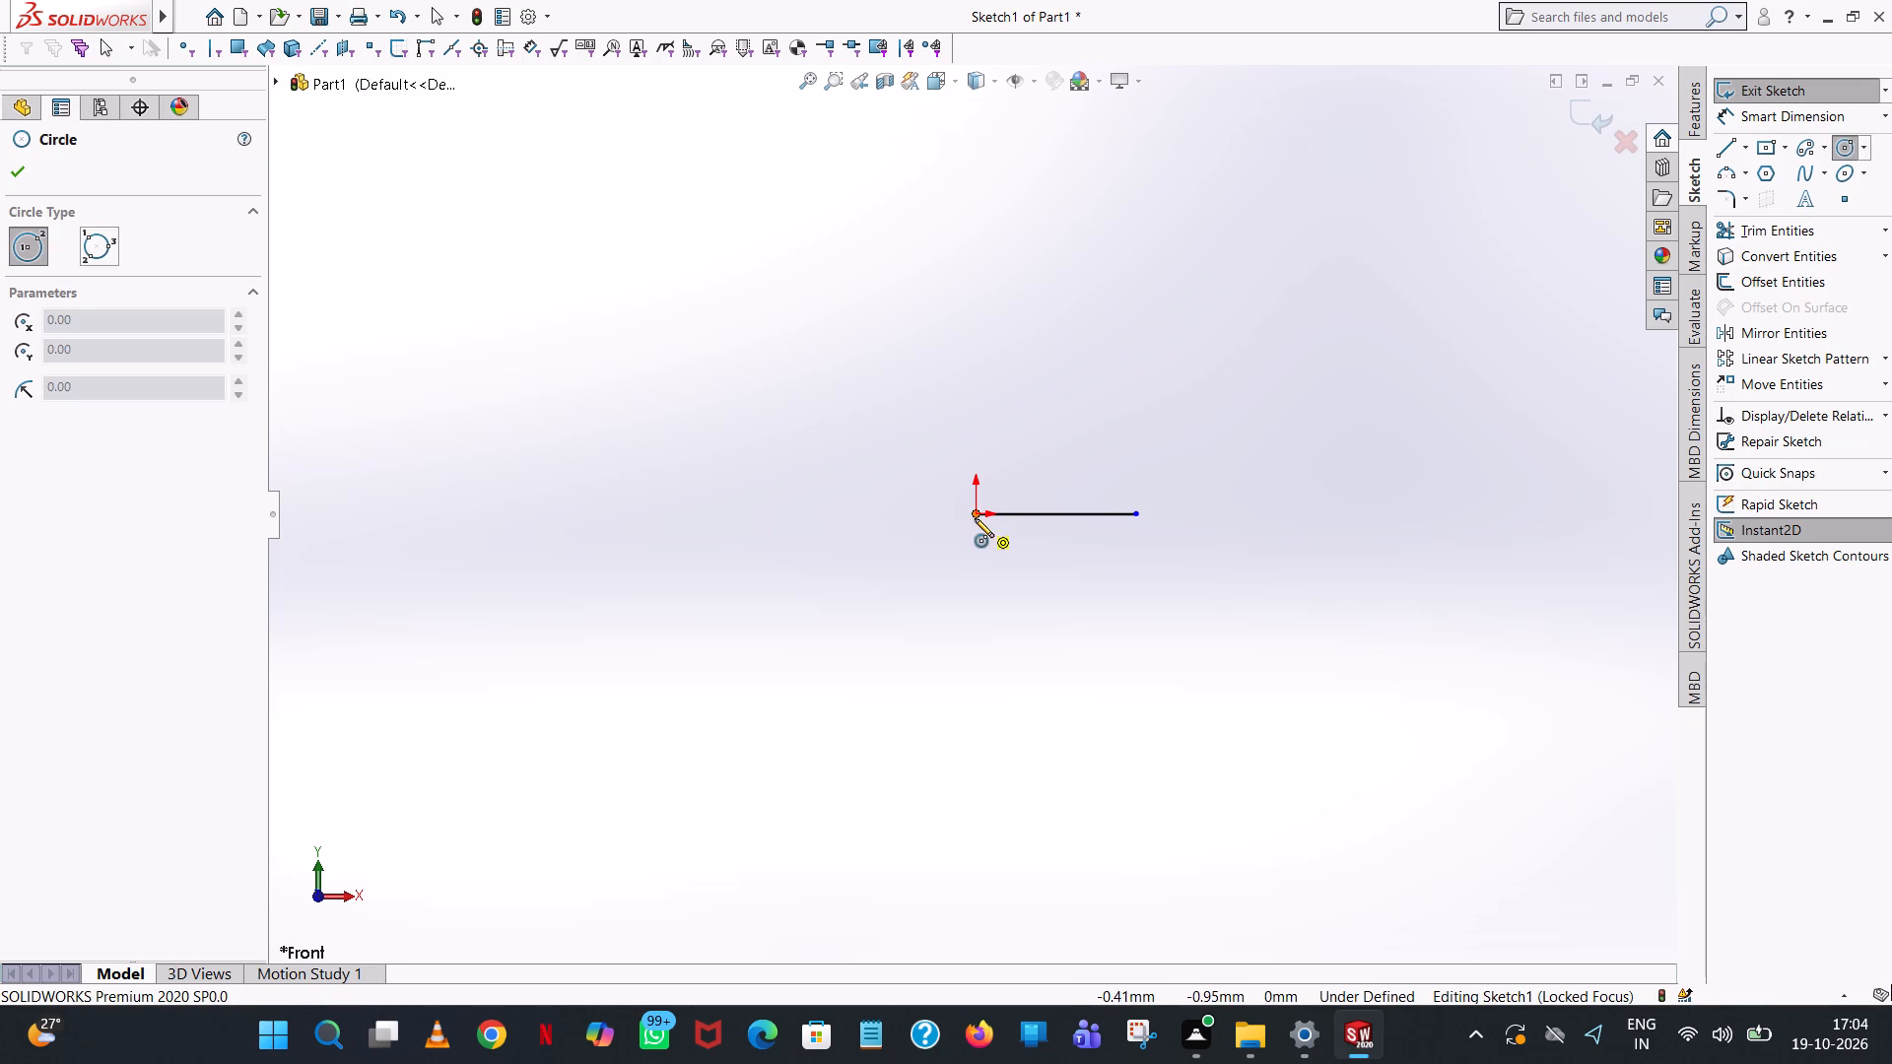
{"action": "left_click", "coordinate": [1025, 345]}
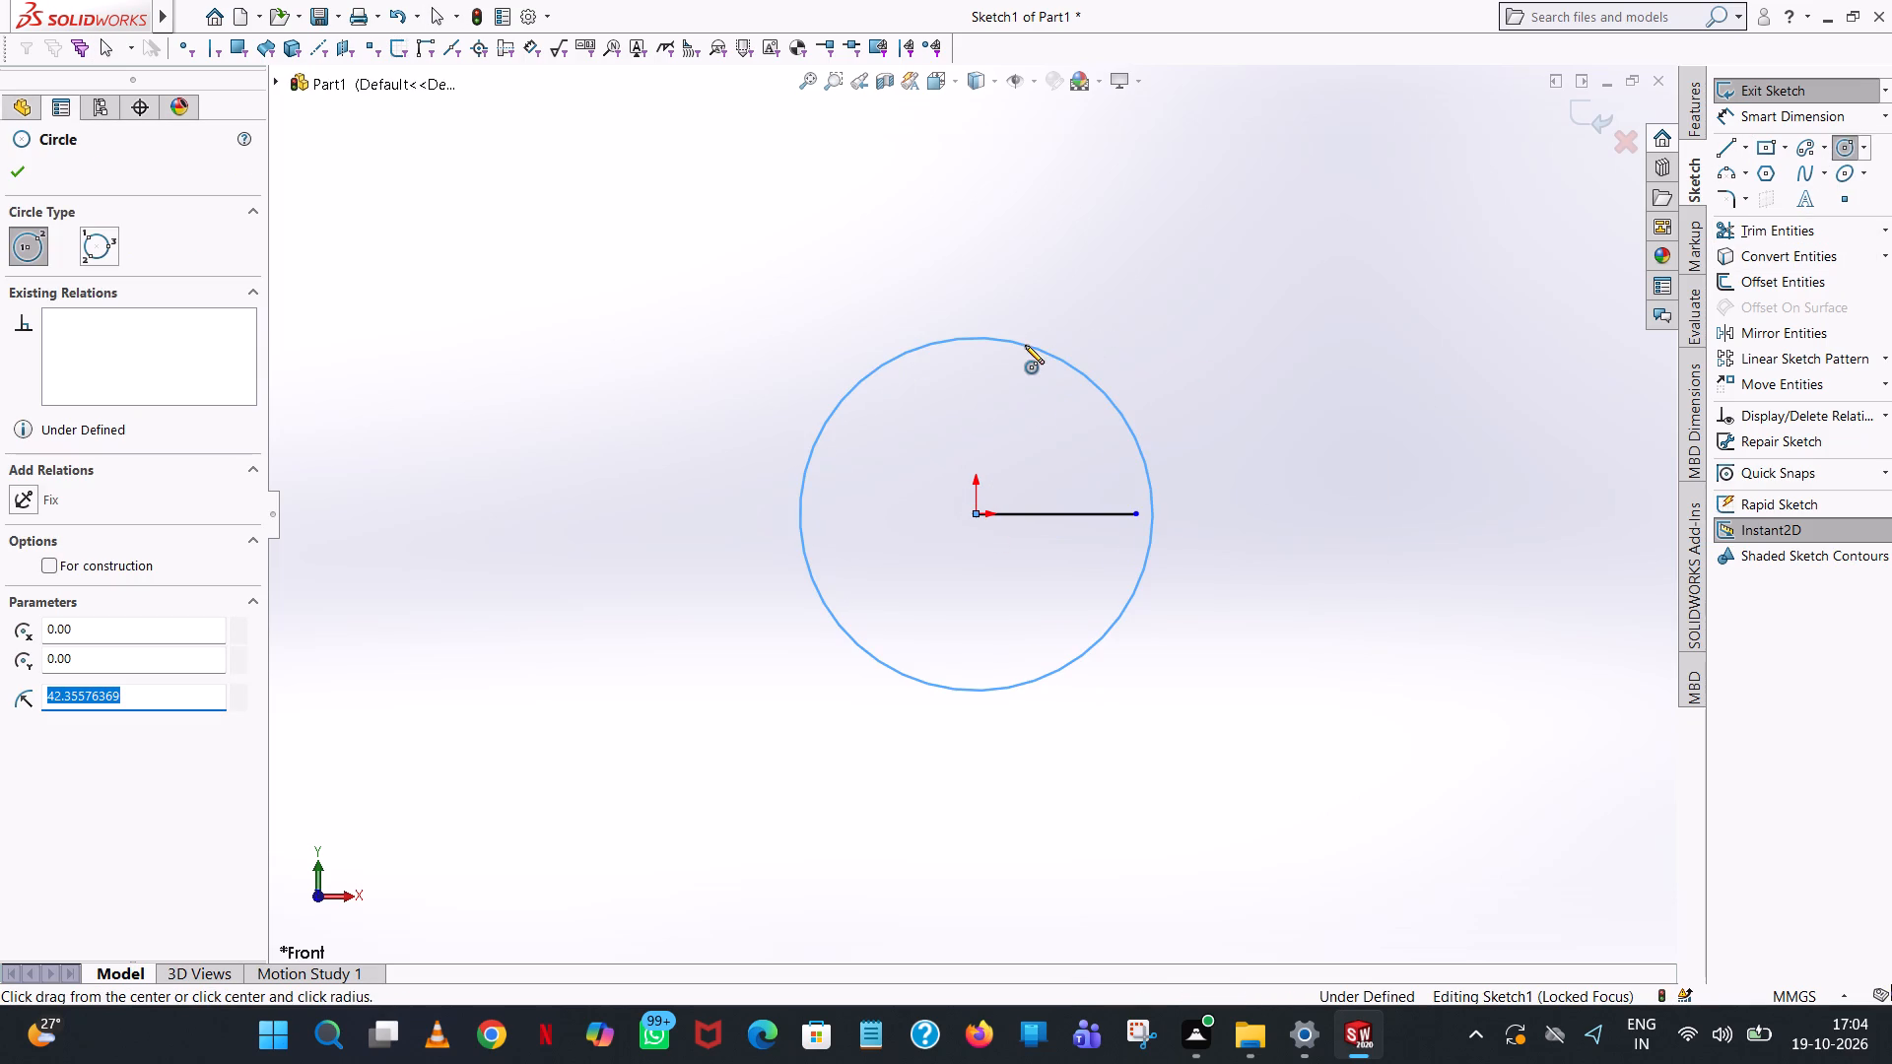
{"action": "type", "text": "125/2"}
{"action": "key", "text": "Return"}
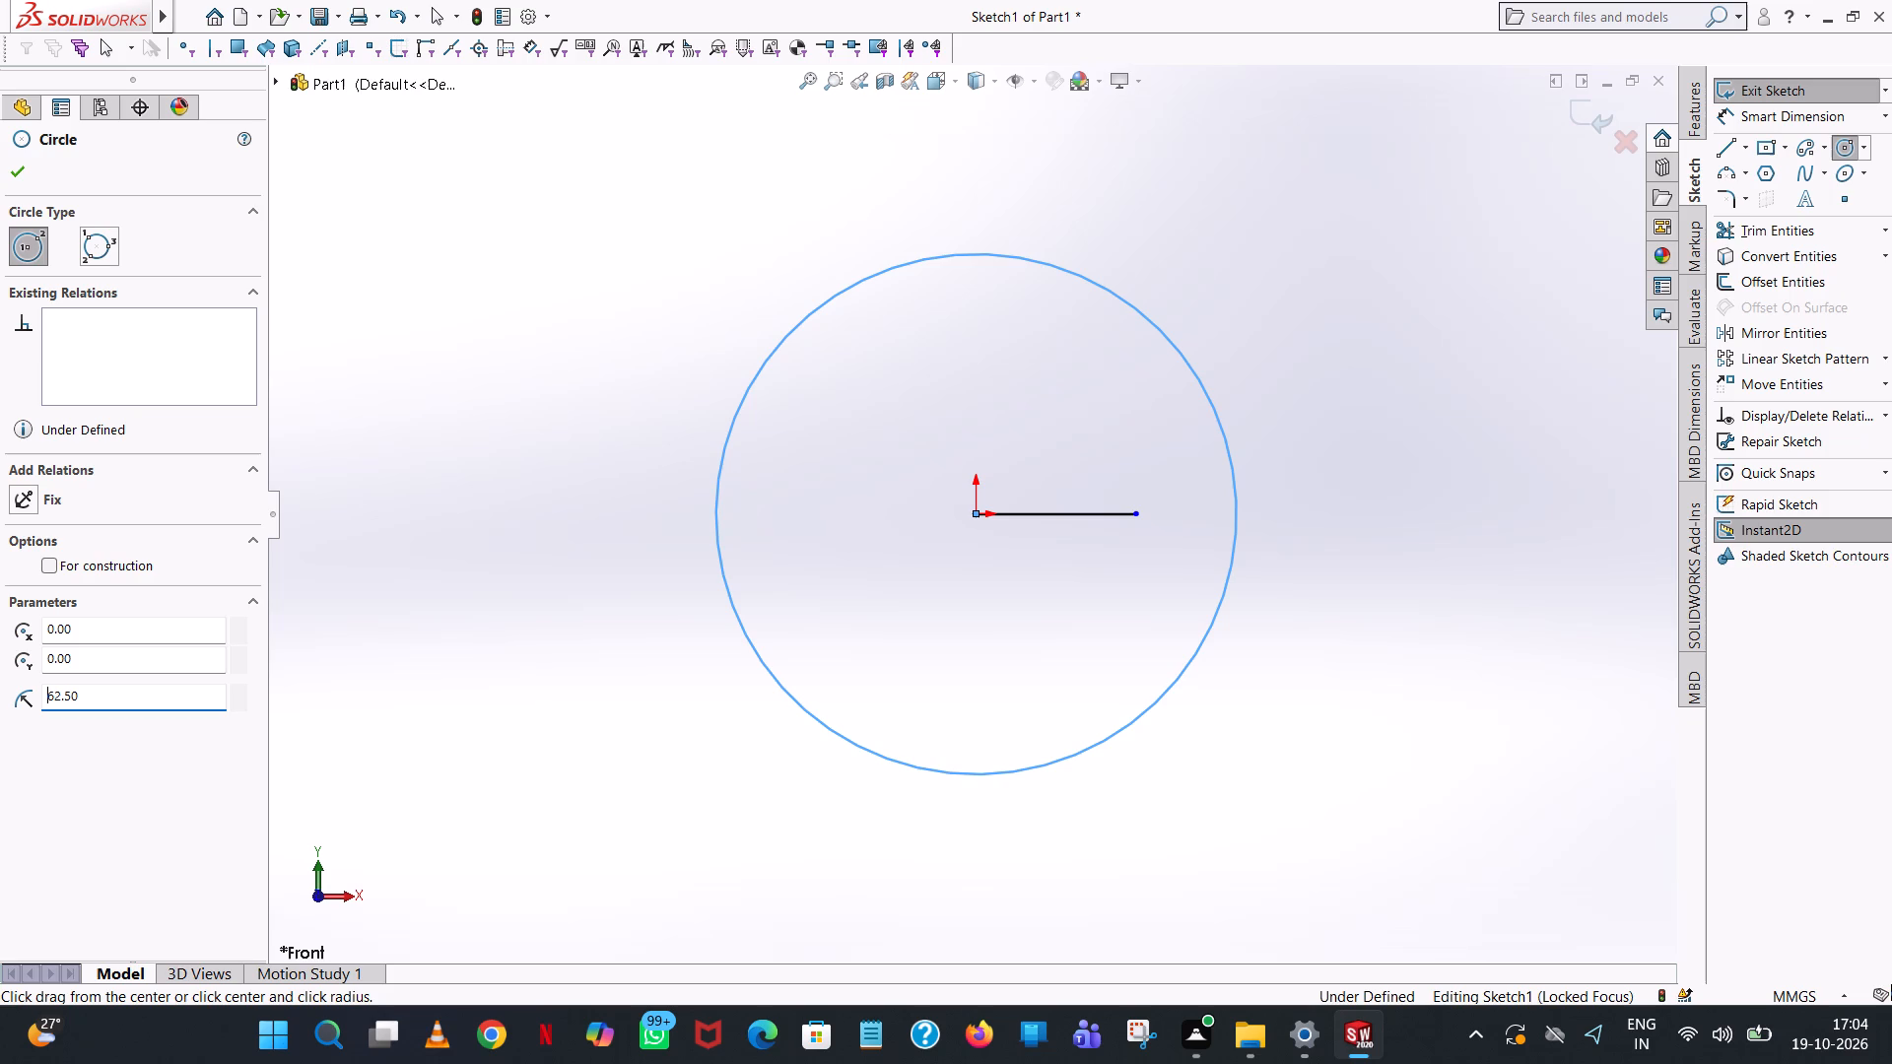
{"action": "right_click", "coordinate": [1025, 345]}
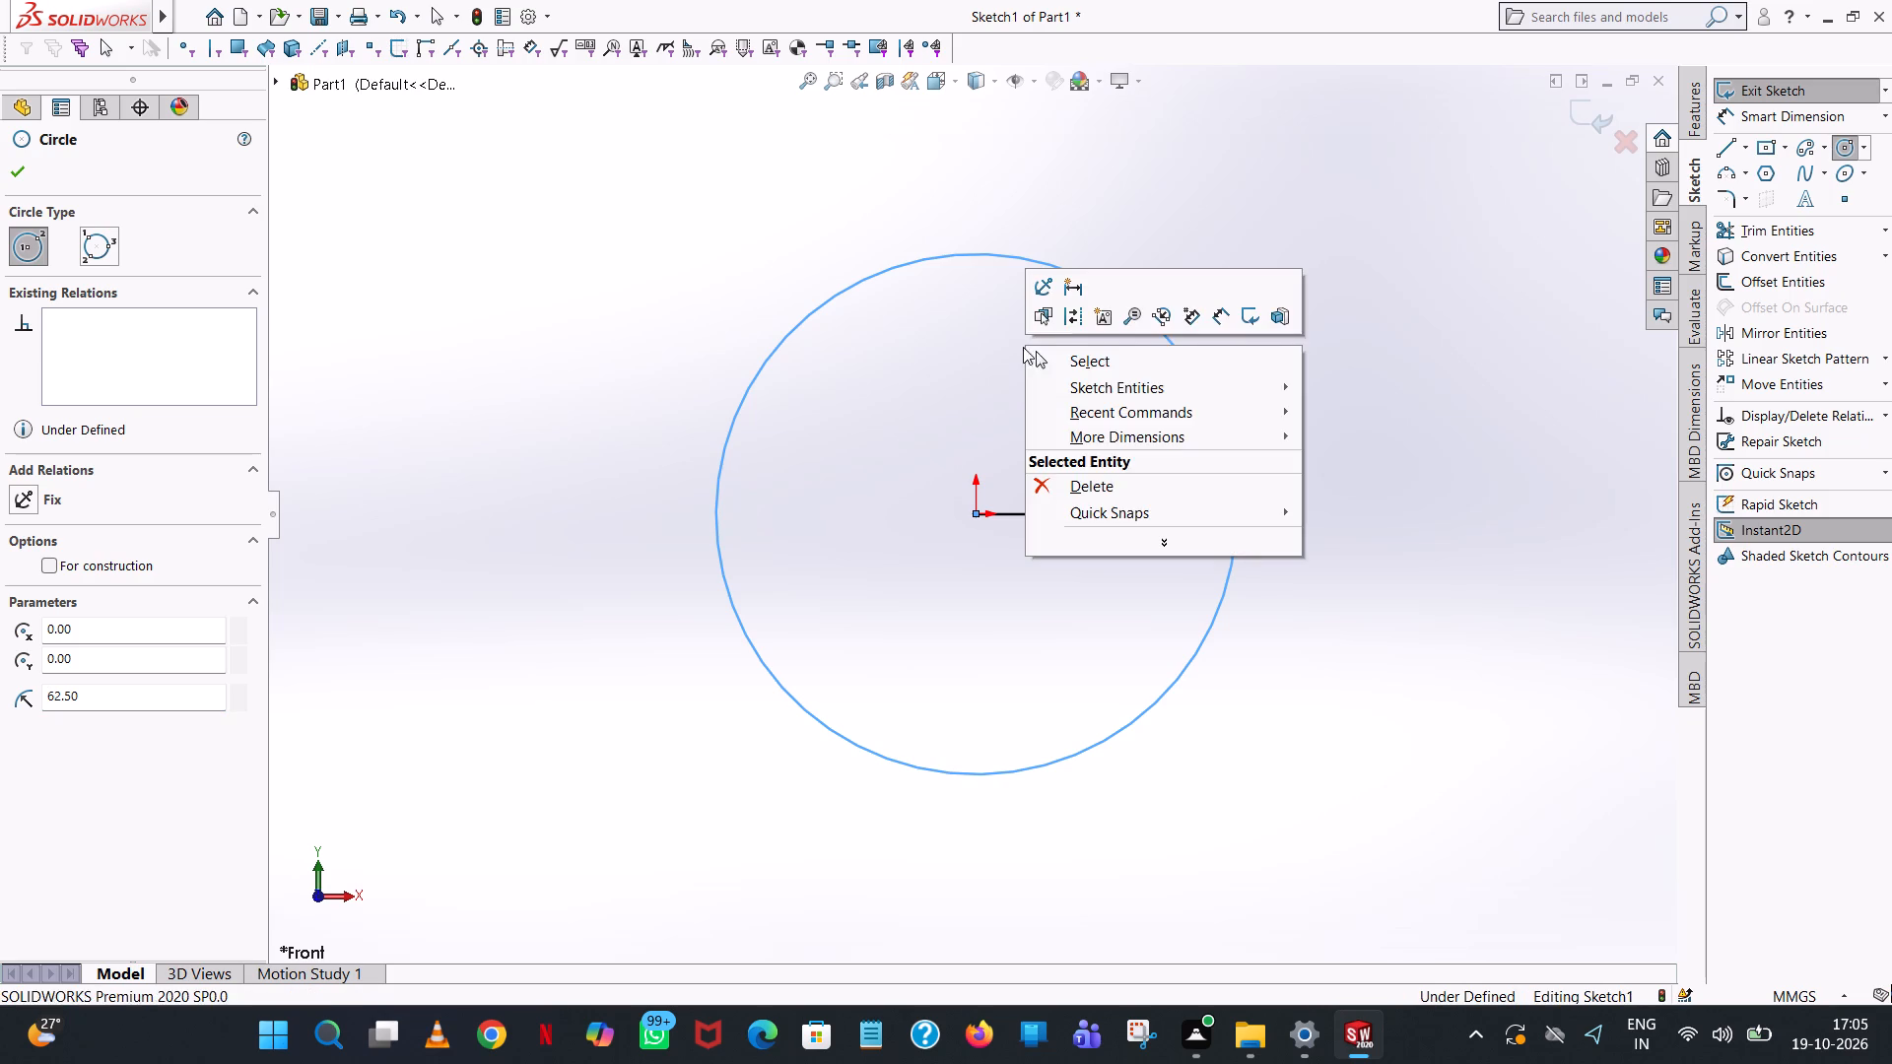
{"action": "left_click", "coordinate": [1062, 354]}
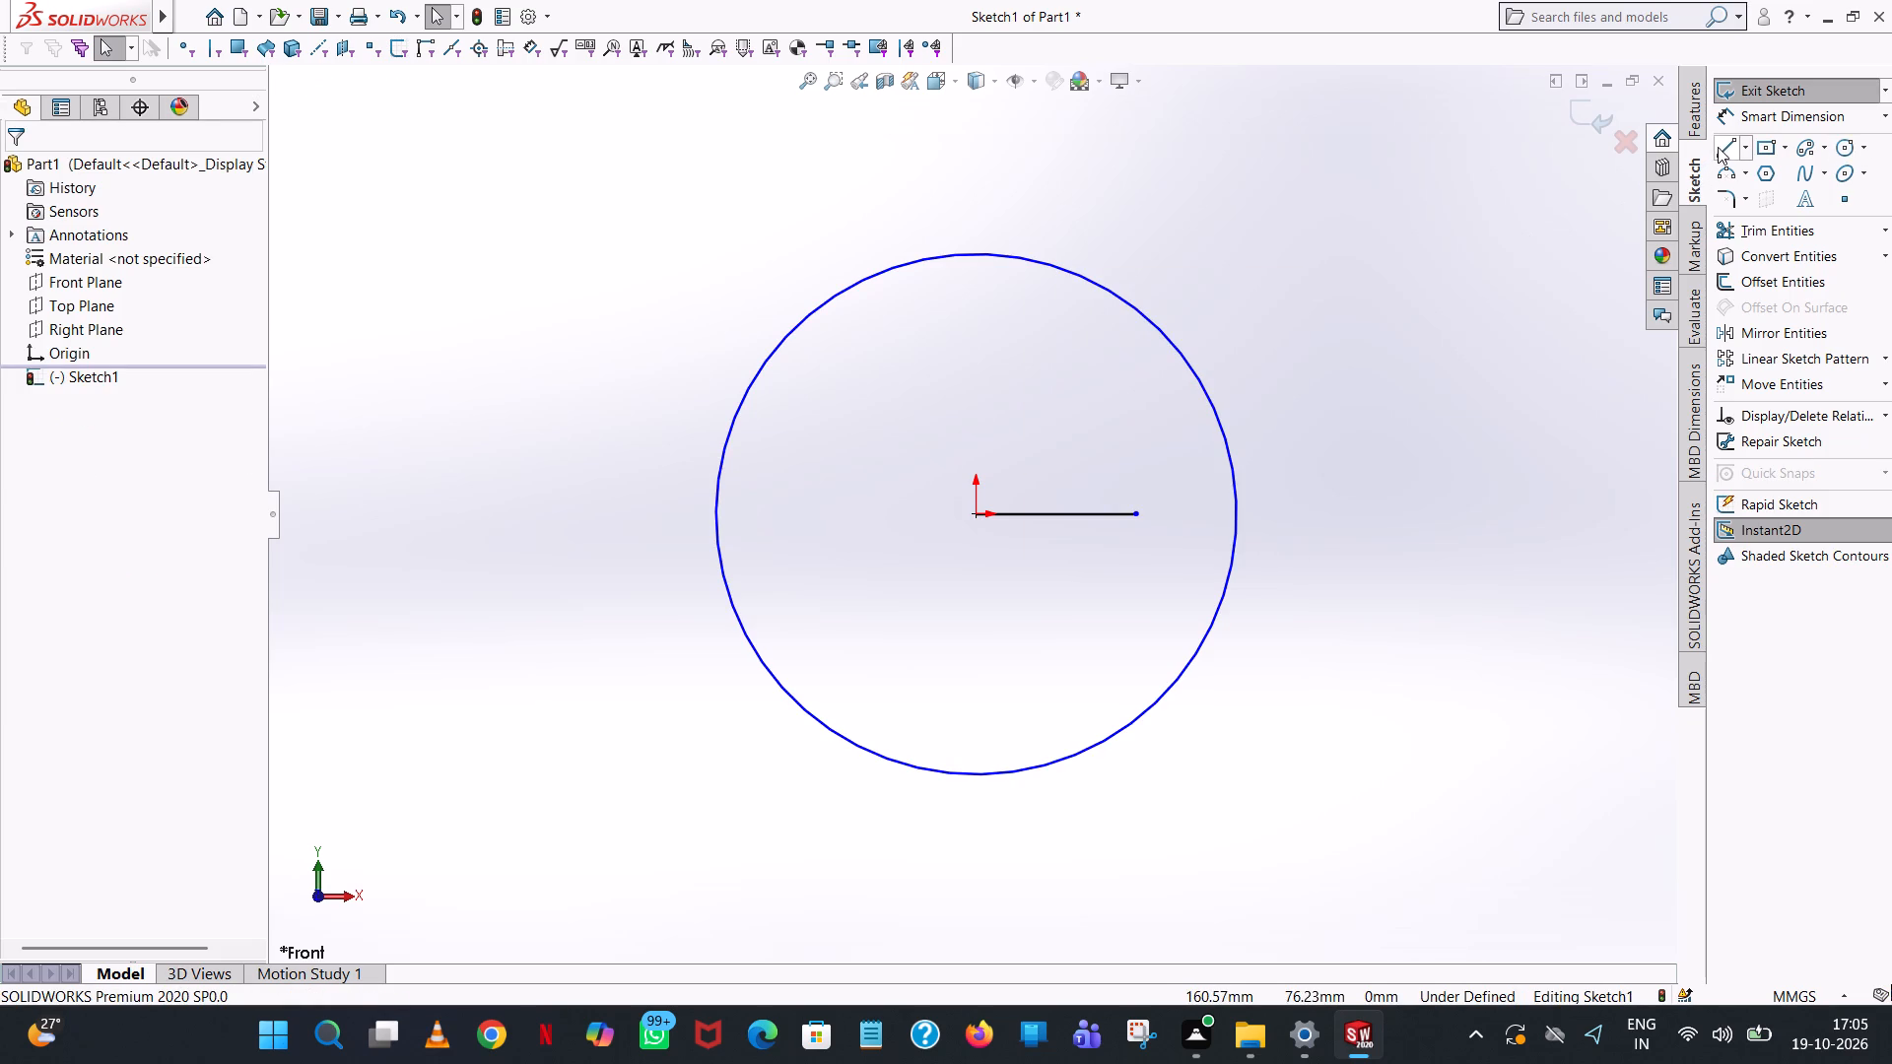
Draw a vertical line upward from the origin inside the circle and set its length to 60 mm.
{"action": "left_click", "coordinate": [1718, 147]}
{"action": "left_click", "coordinate": [977, 513]}
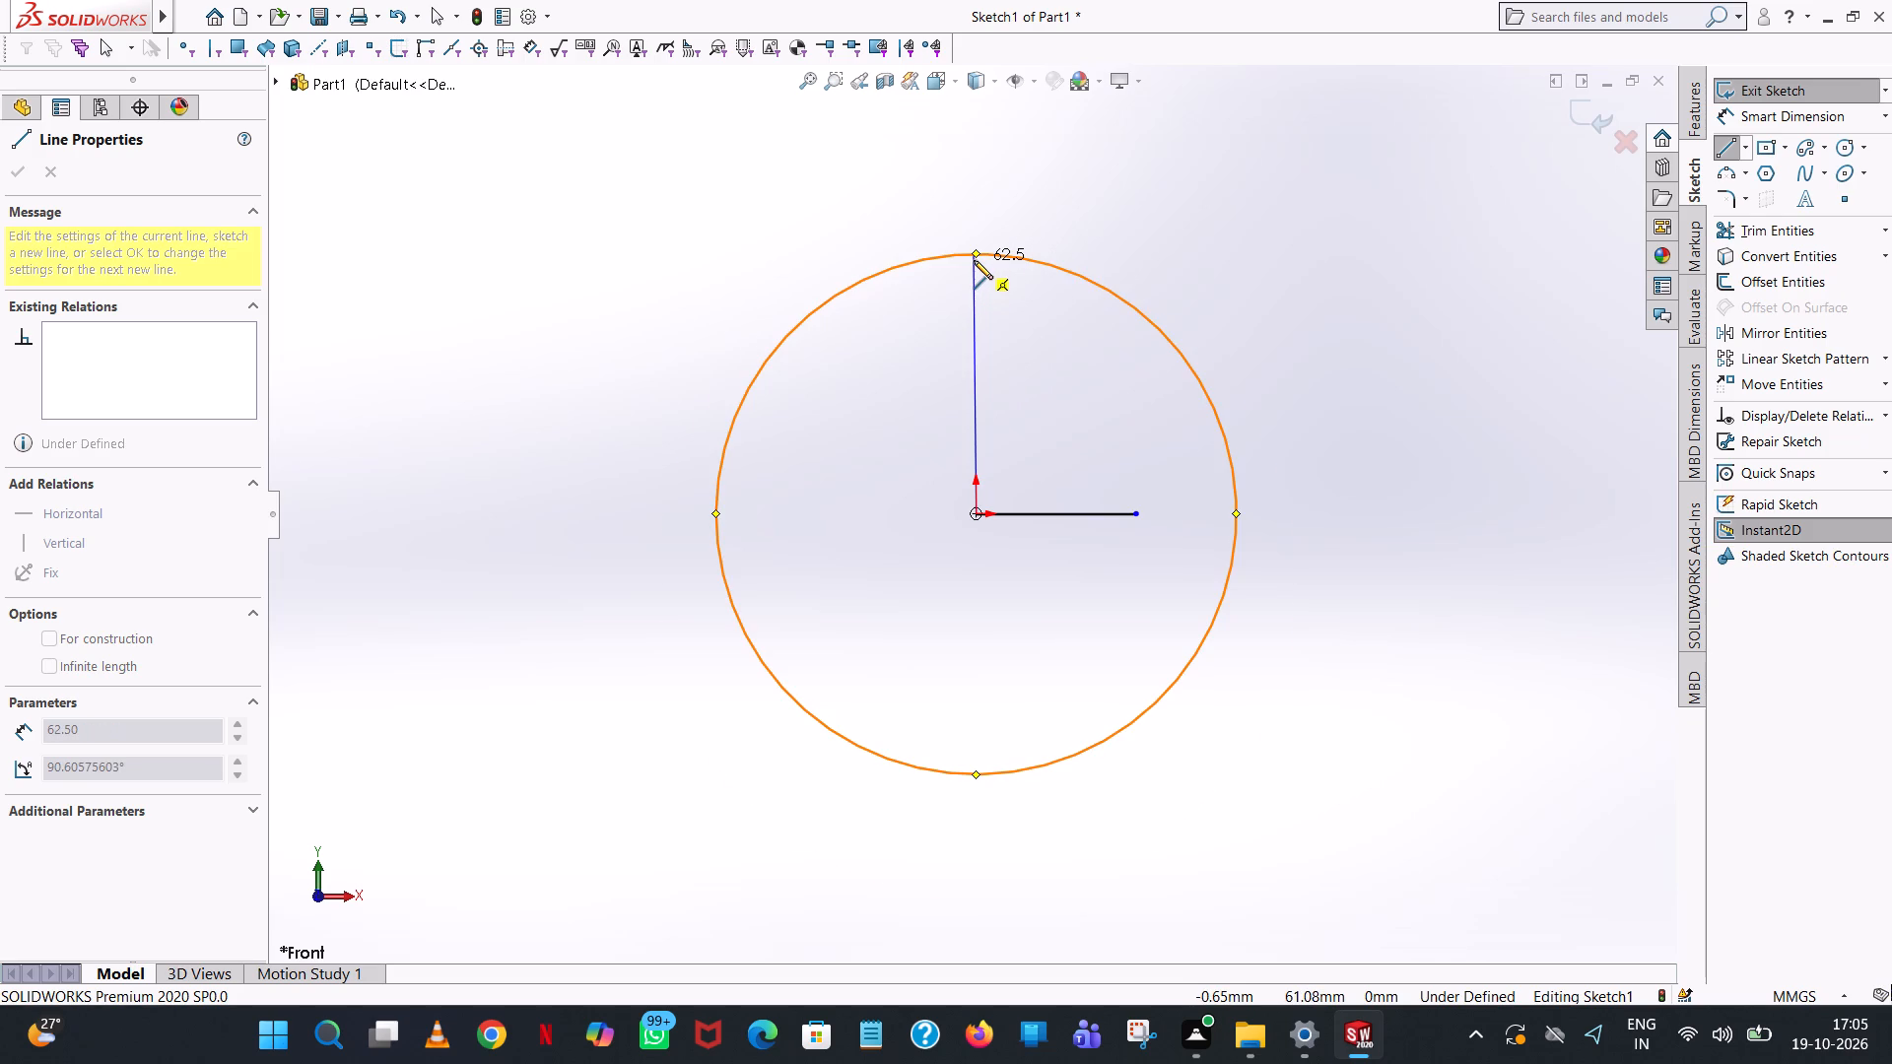
{"action": "scroll", "coordinate": [974, 260], "scroll_direction": "down", "scroll_amount": 6}
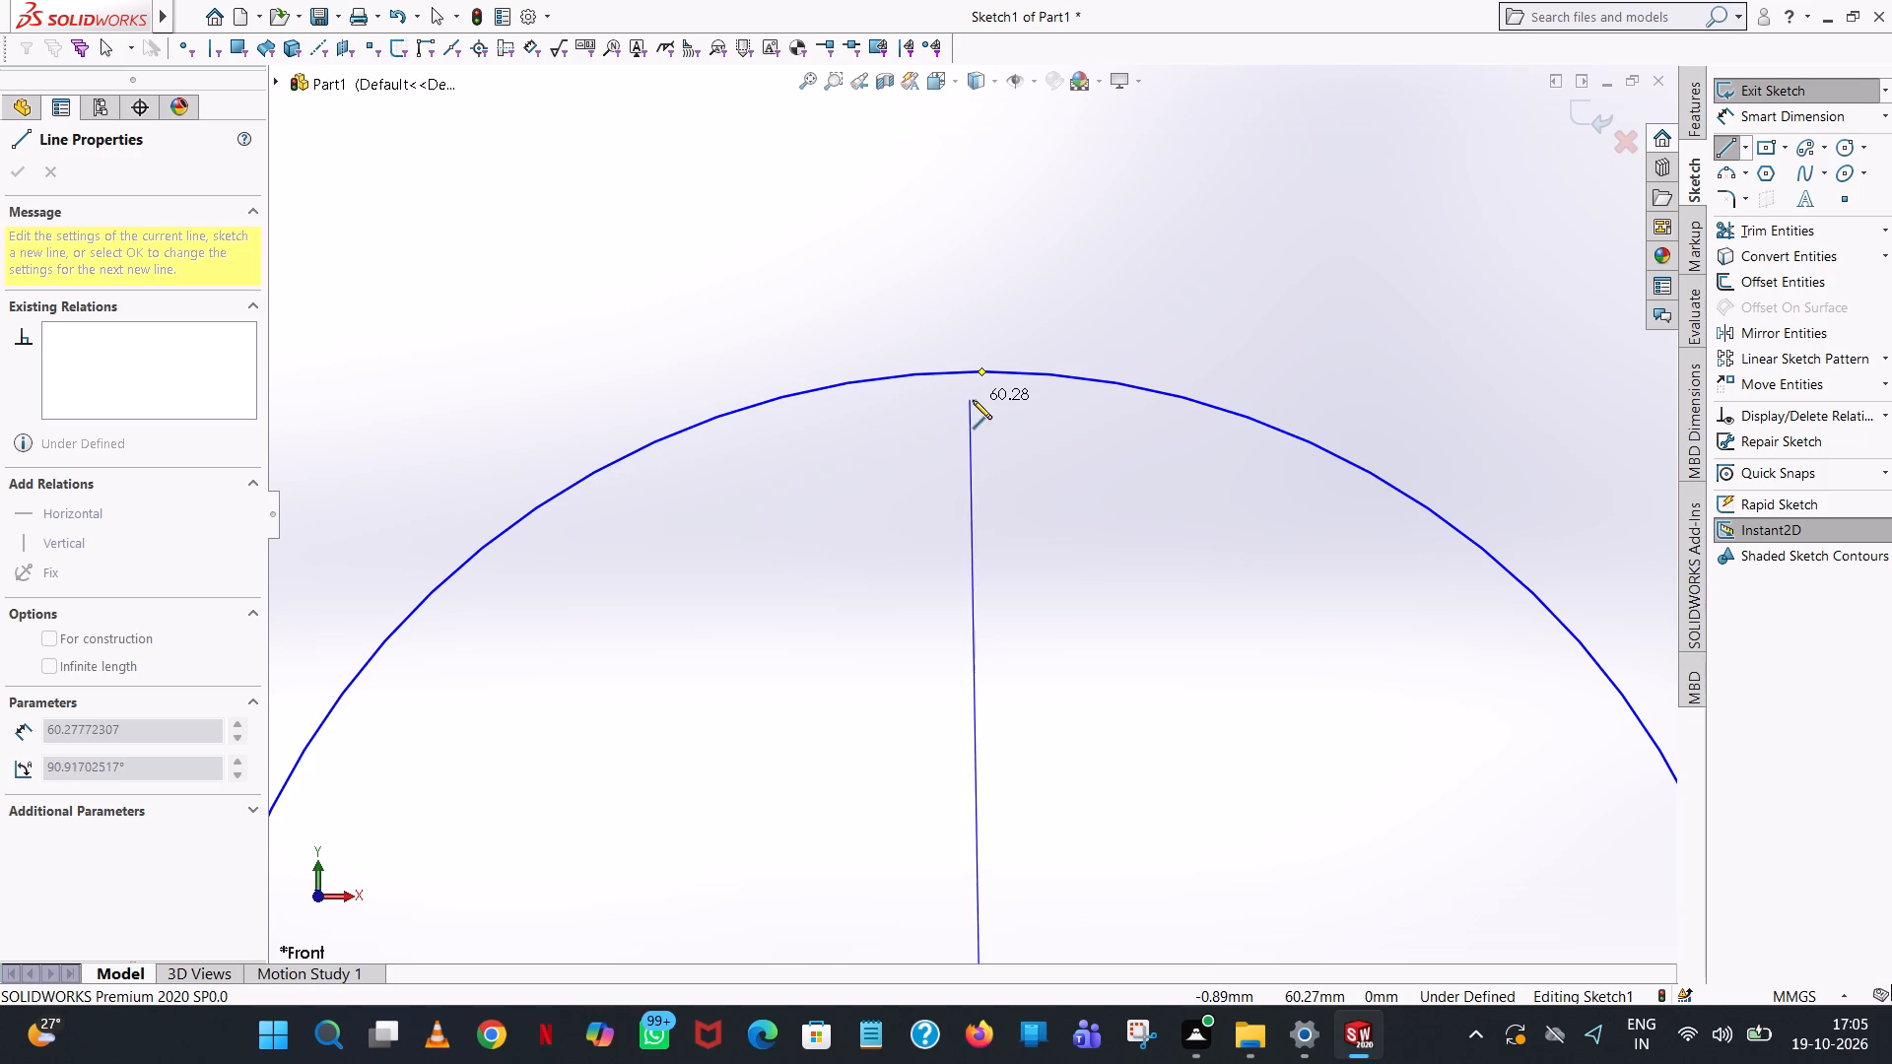
{"action": "left_click", "coordinate": [978, 402]}
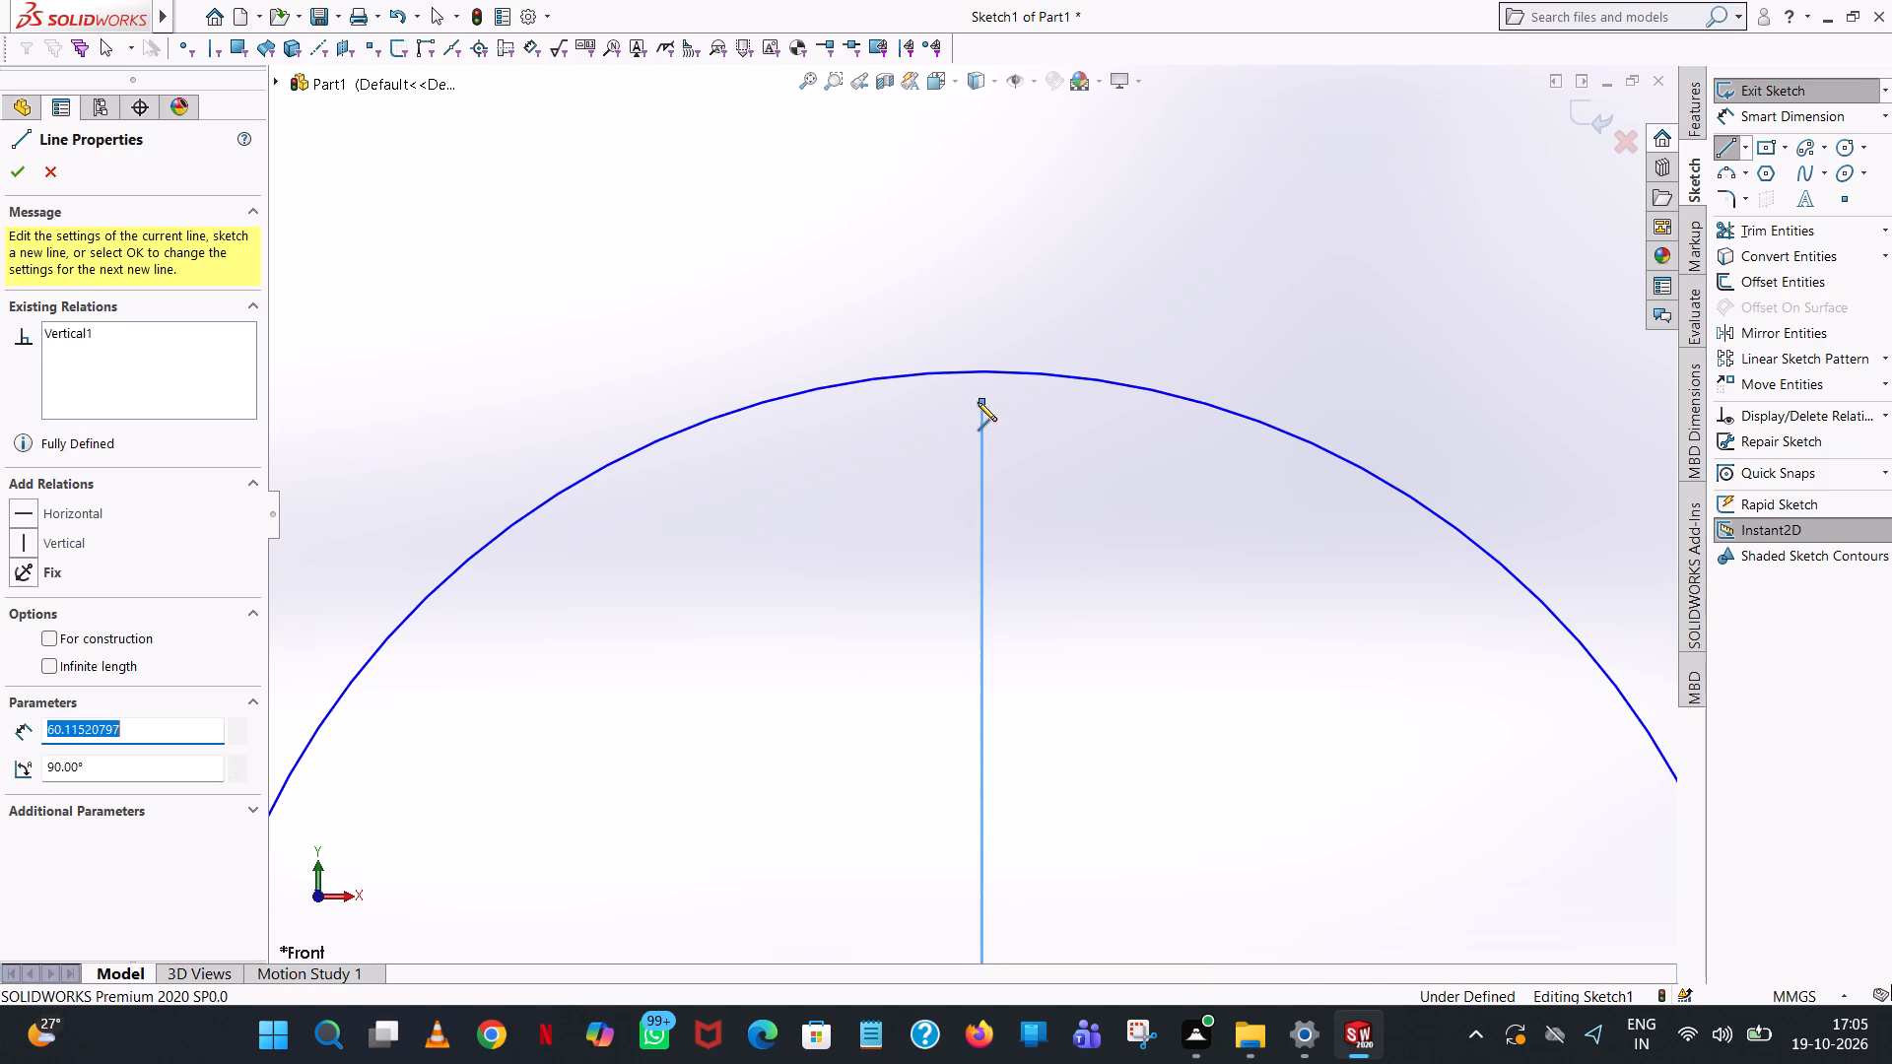
{"action": "right_click", "coordinate": [976, 406]}
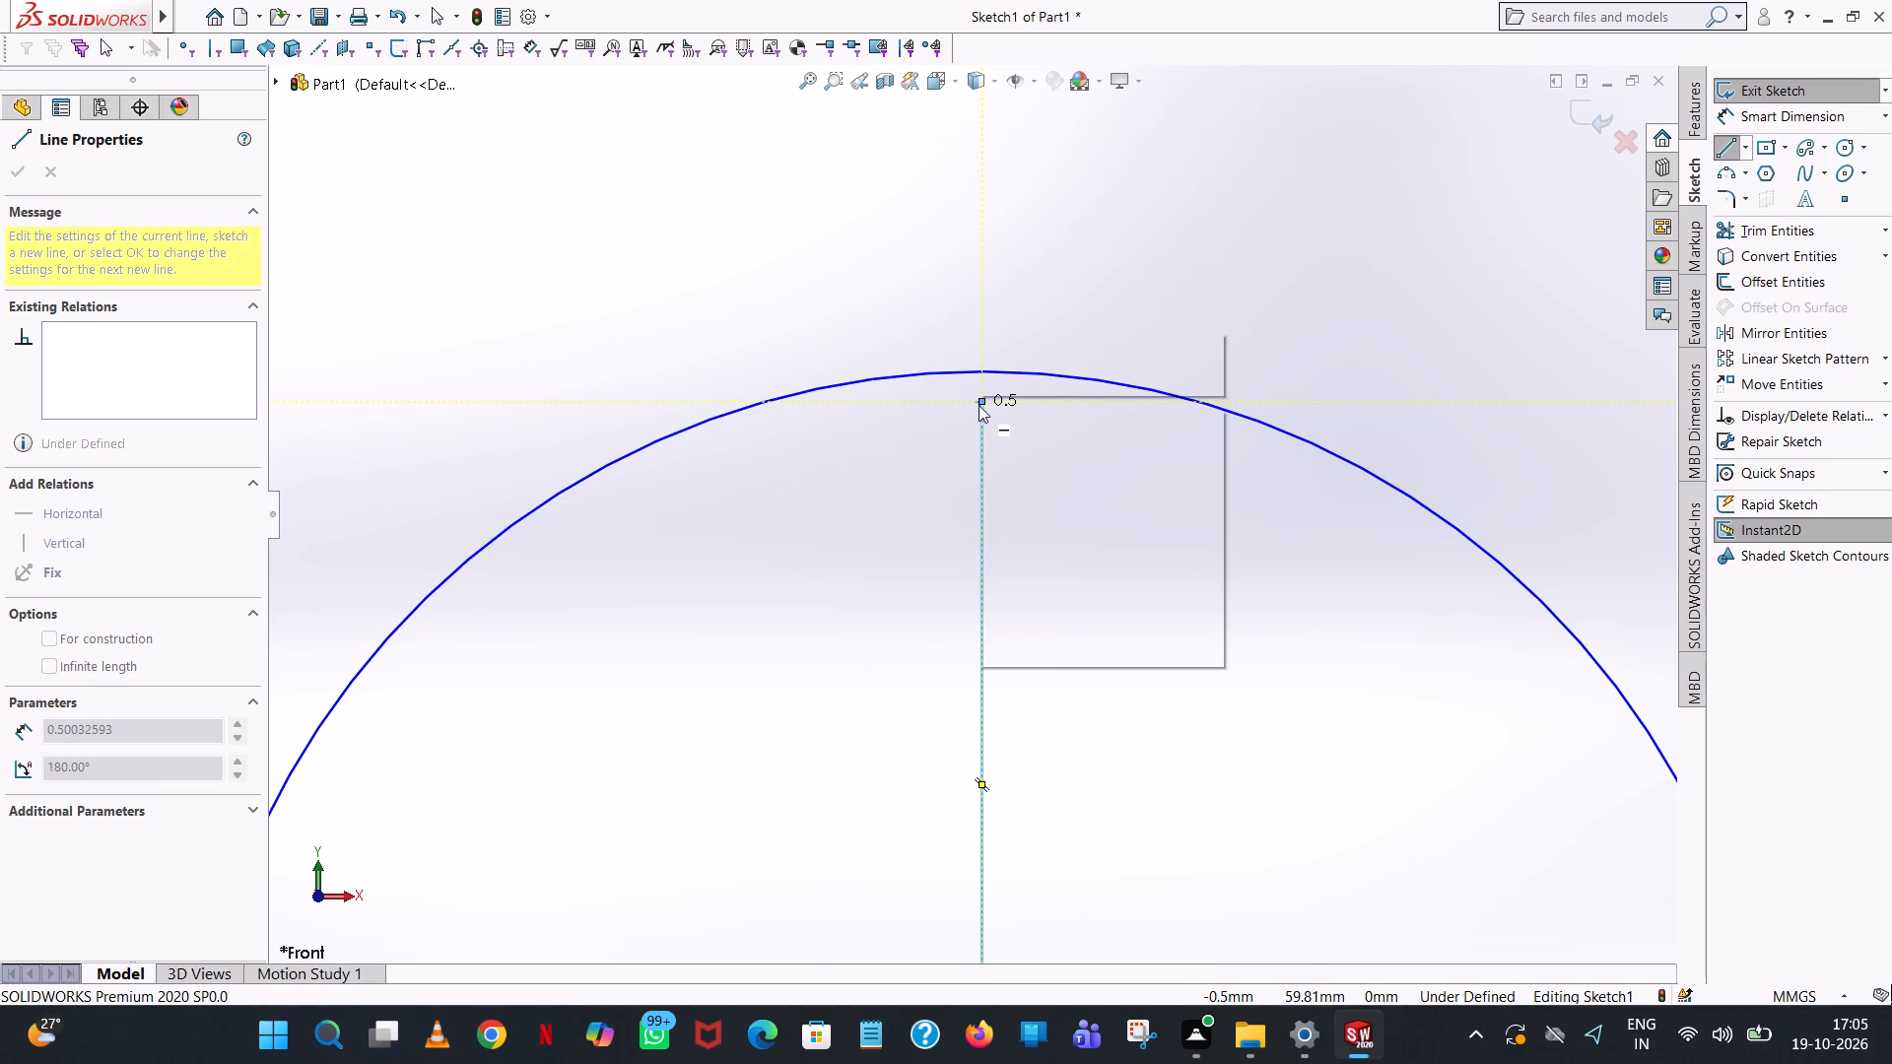
{"action": "left_click", "coordinate": [1064, 423]}
{"action": "left_click", "coordinate": [979, 460]}
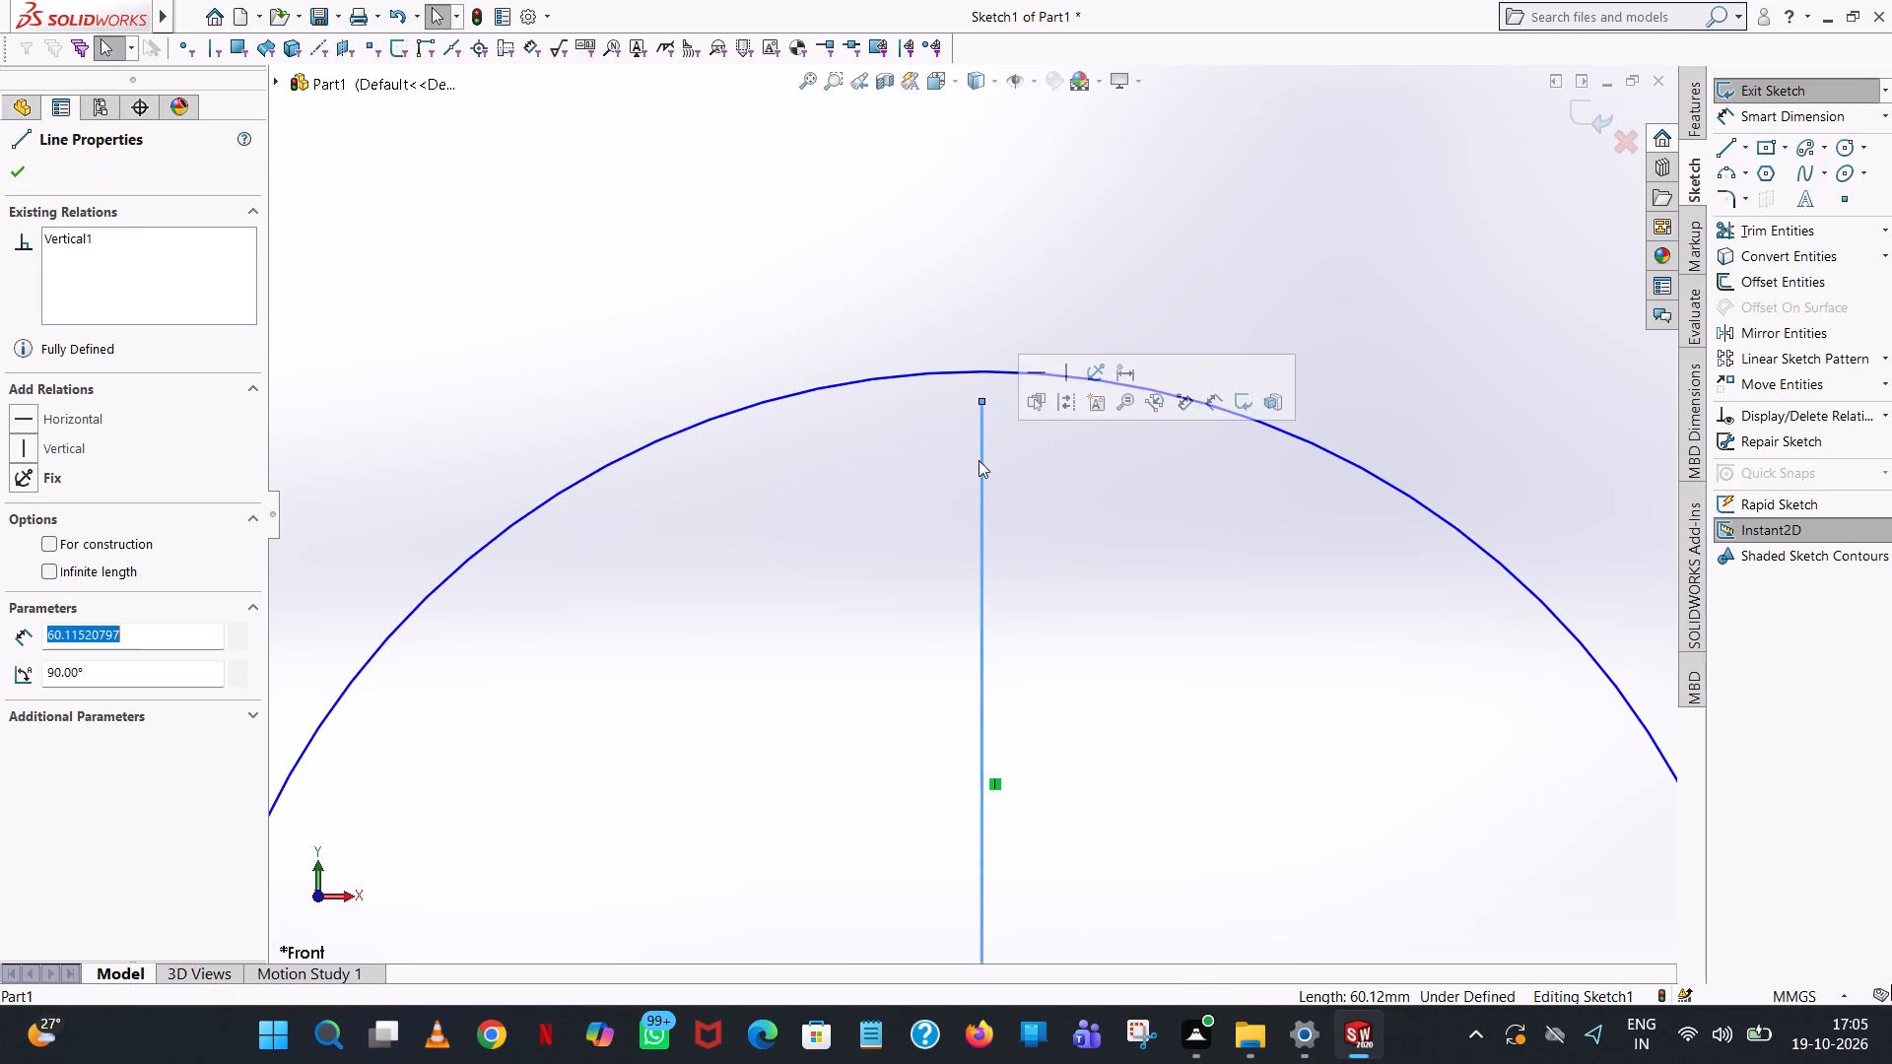
{"action": "type", "text": "60"}
{"action": "key", "text": "Return"}
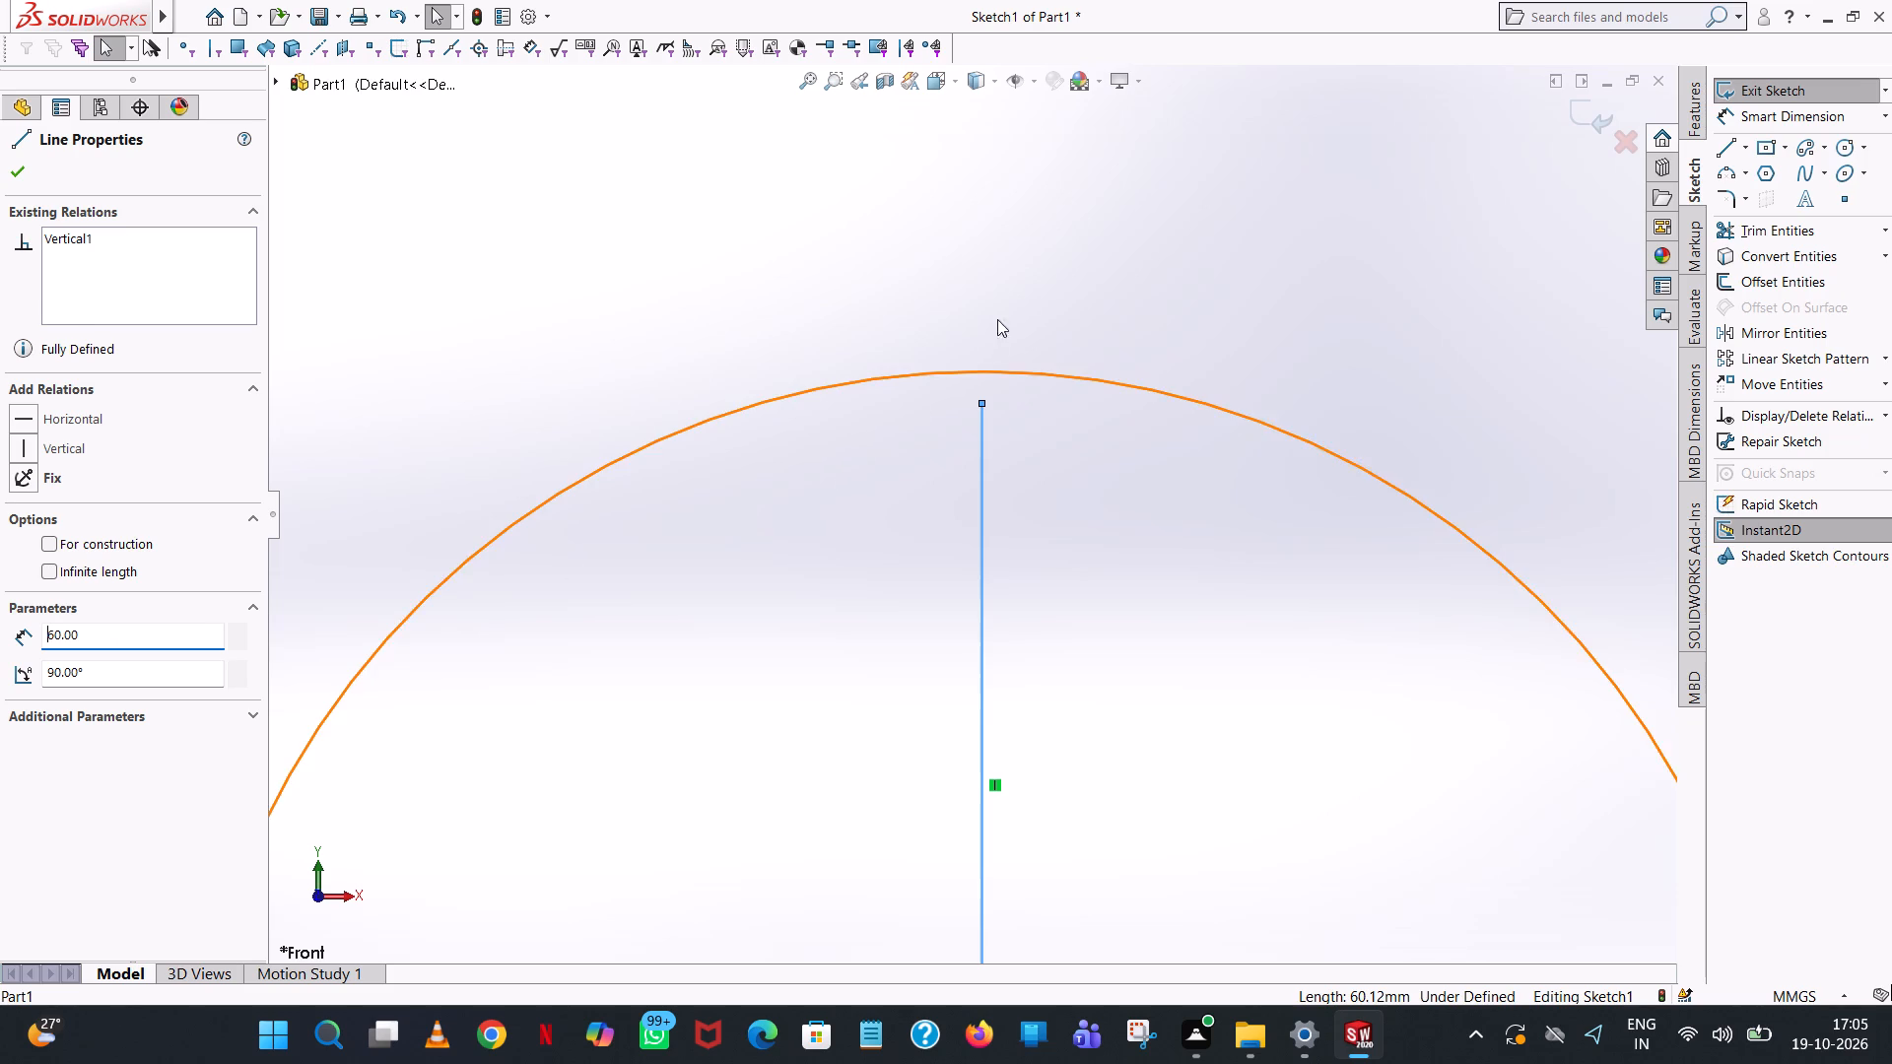
{"action": "left_click", "coordinate": [1040, 271]}
Draw a horizontal line about 21 mm long from the vertical line's top end, extending in +X past the circle.
{"action": "left_click", "coordinate": [1717, 146]}
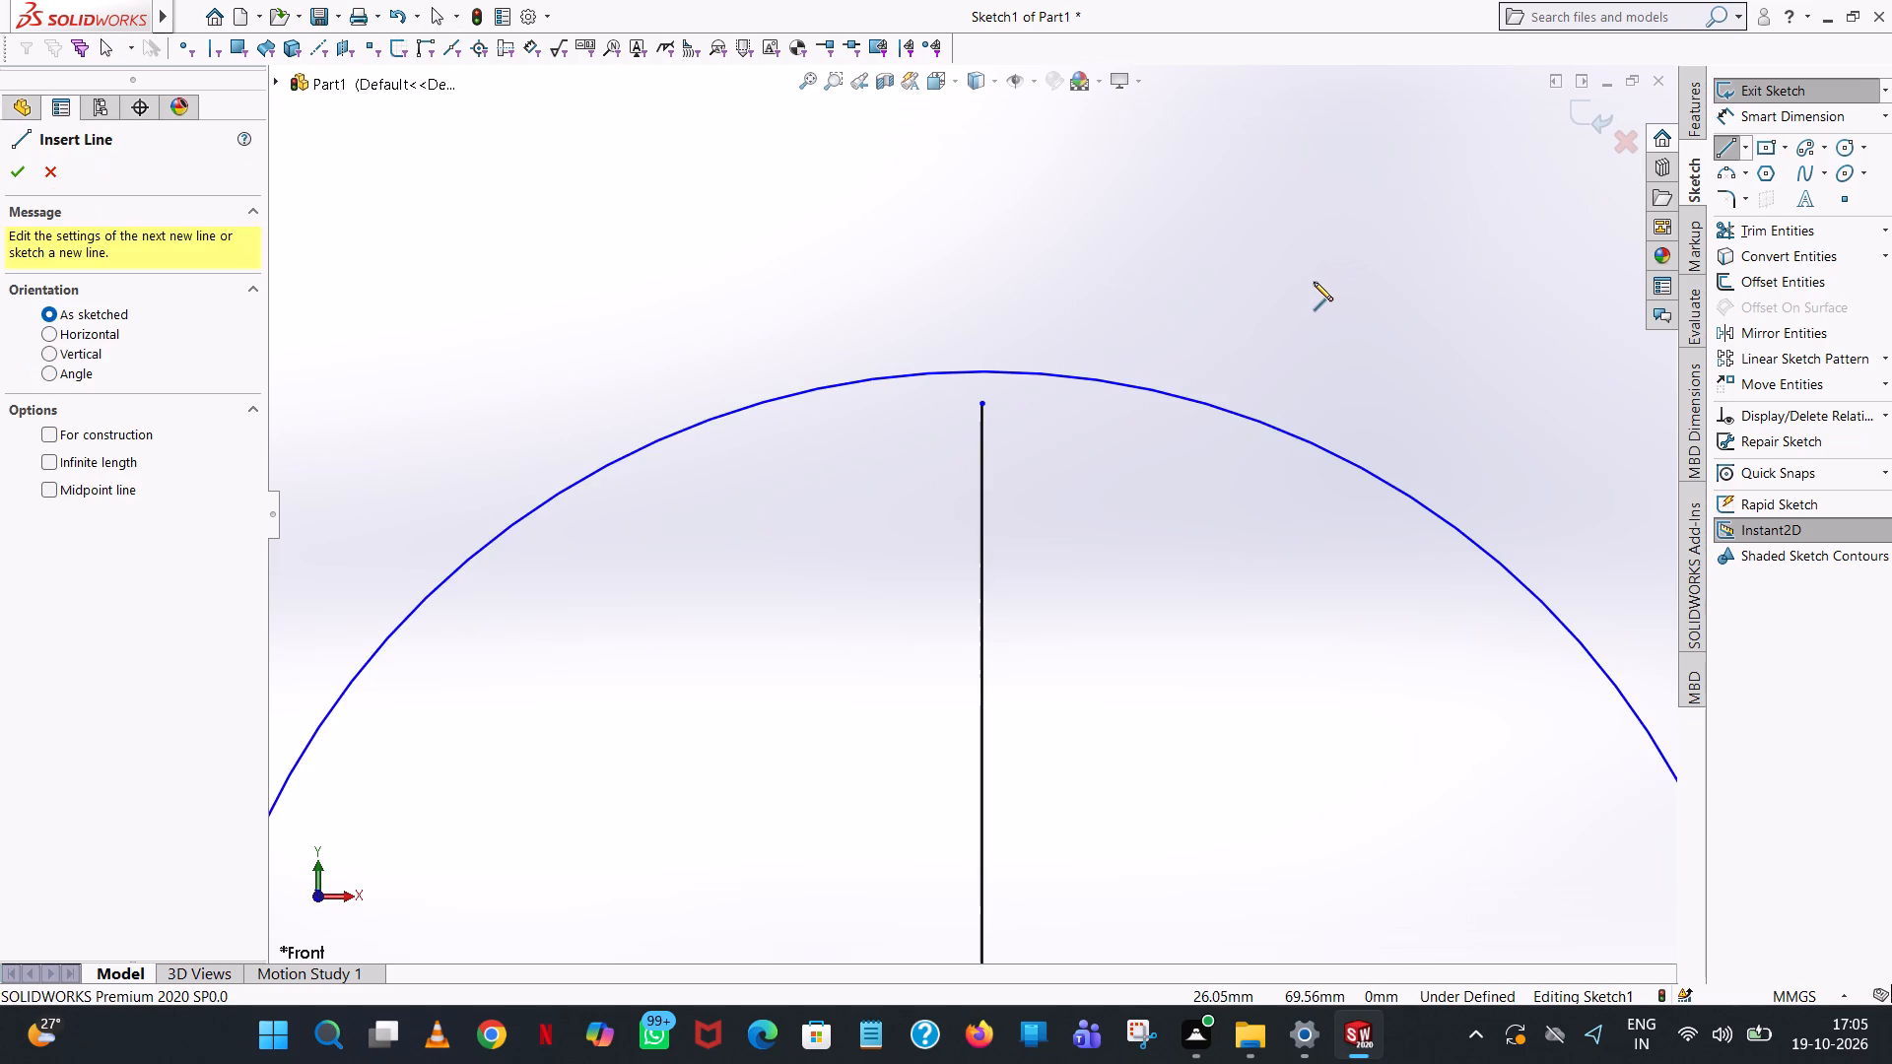
{"action": "scroll", "coordinate": [1310, 287], "scroll_direction": "up", "scroll_amount": 1}
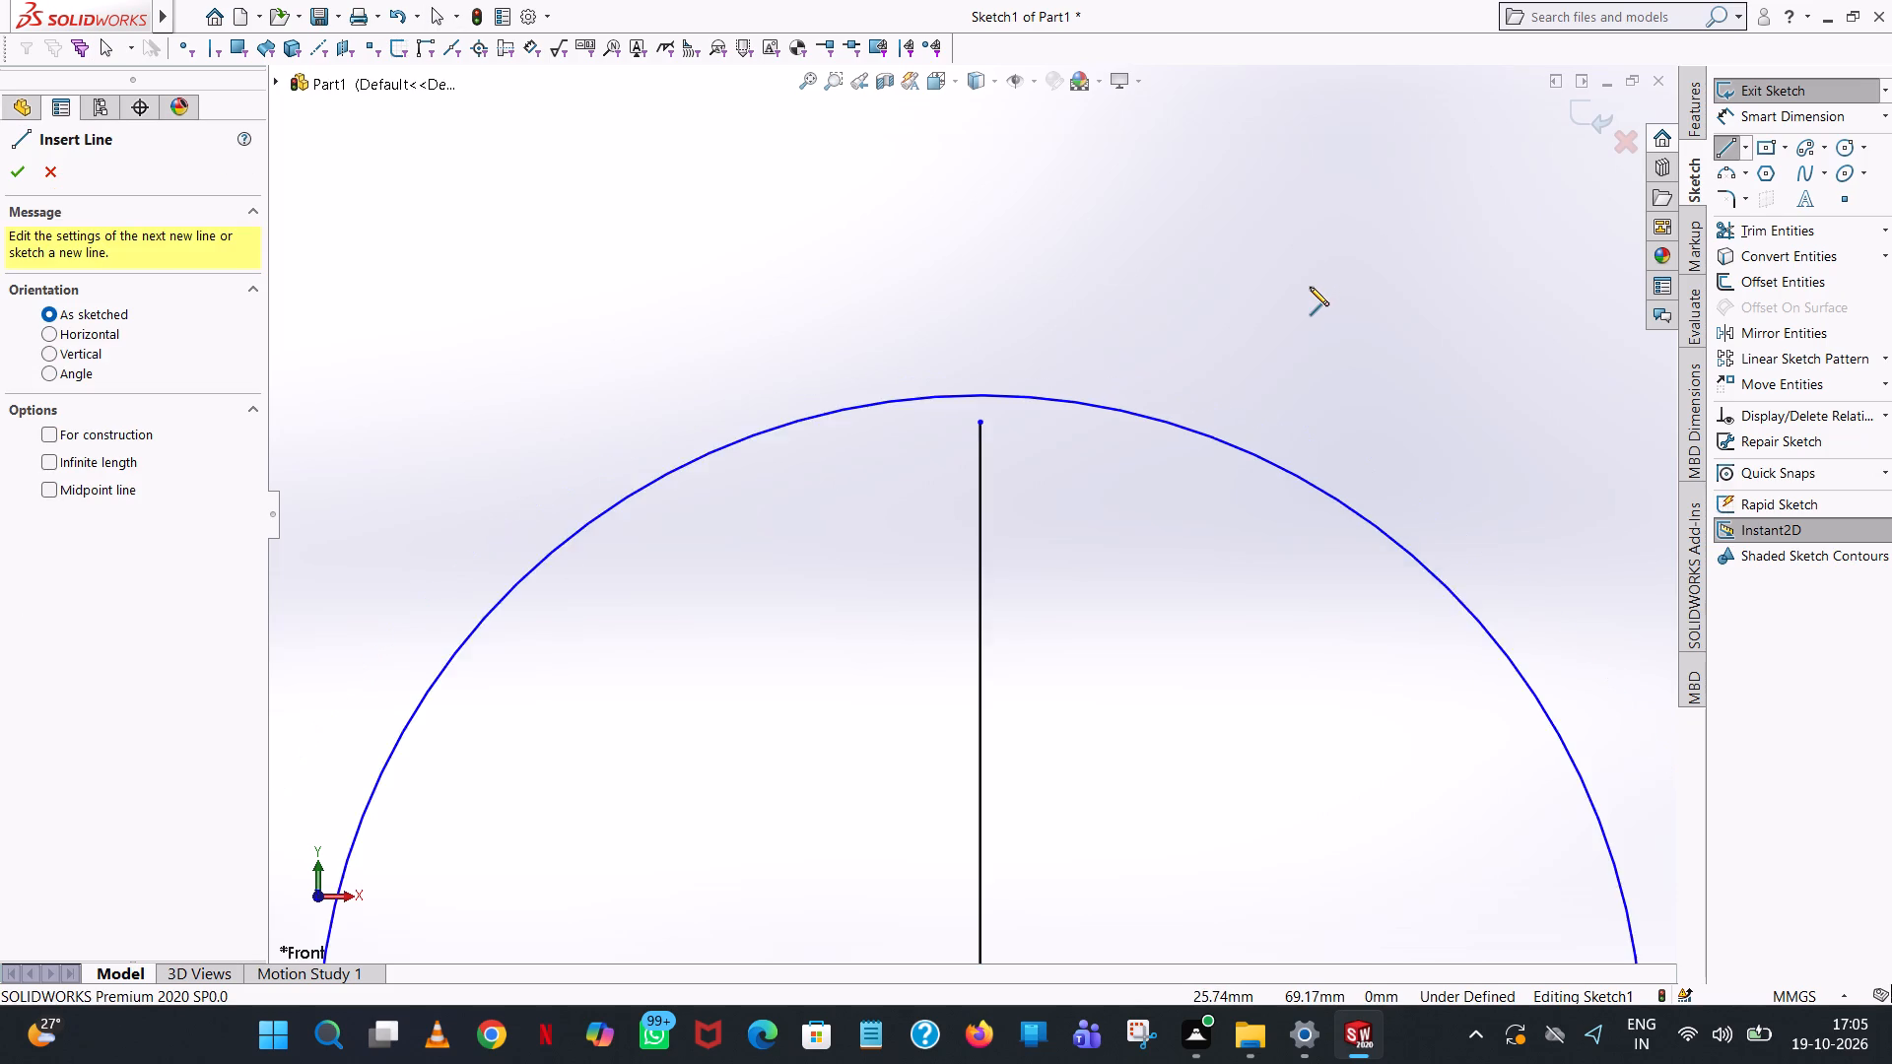
{"action": "scroll", "coordinate": [1310, 287], "scroll_direction": "up", "scroll_amount": 5}
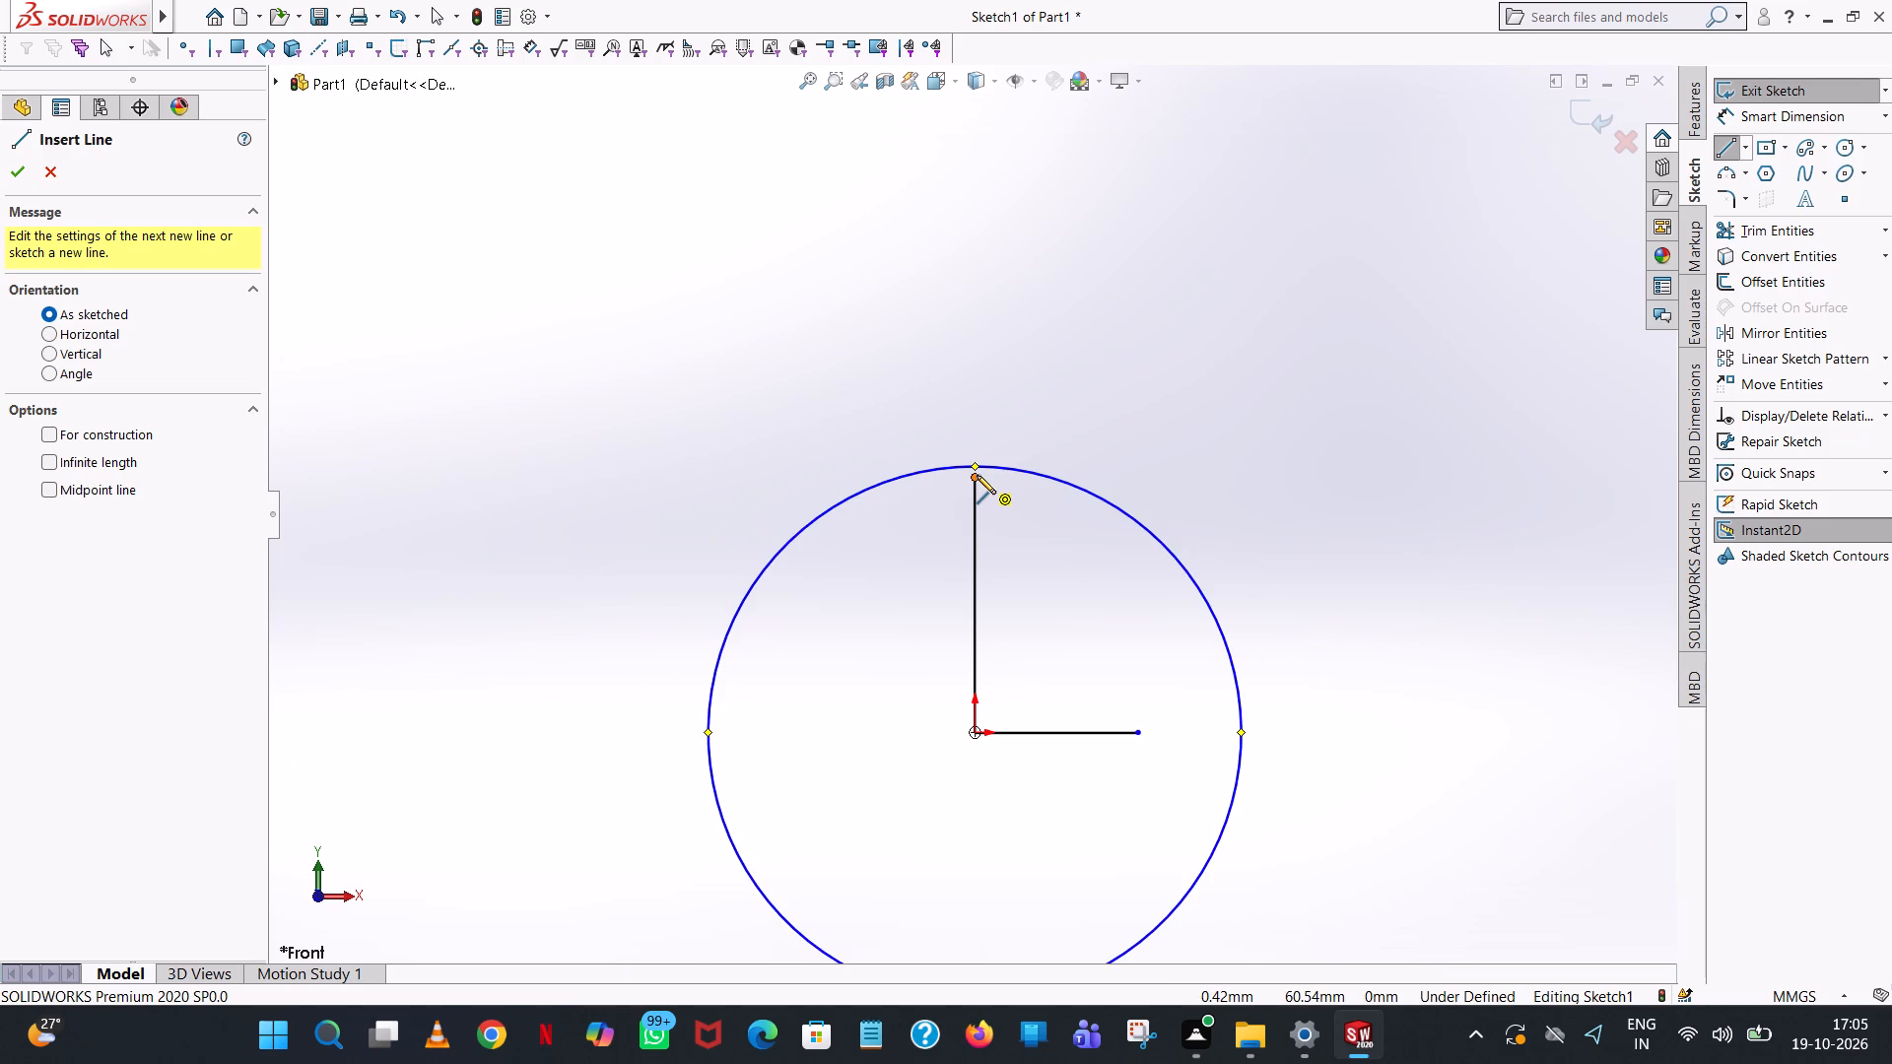
{"action": "left_click", "coordinate": [977, 475]}
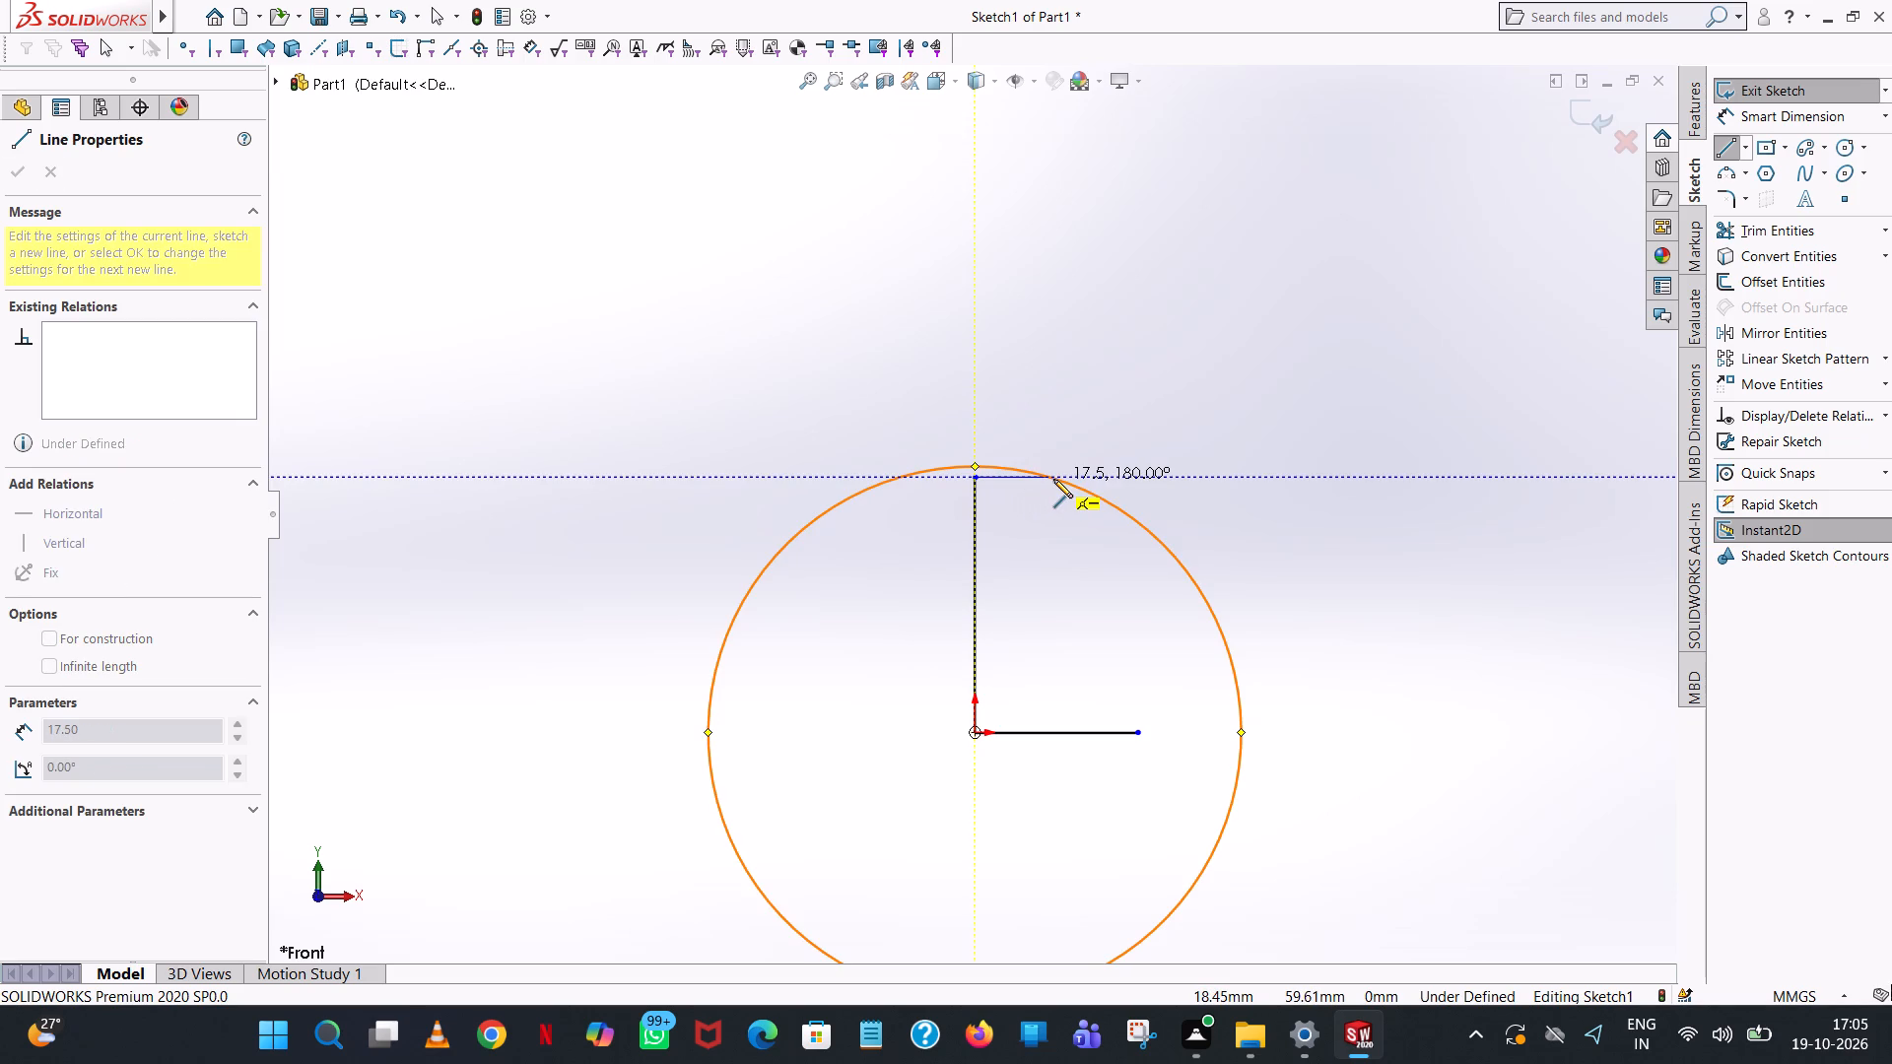
{"action": "scroll", "coordinate": [1053, 477], "scroll_direction": "down", "scroll_amount": 5}
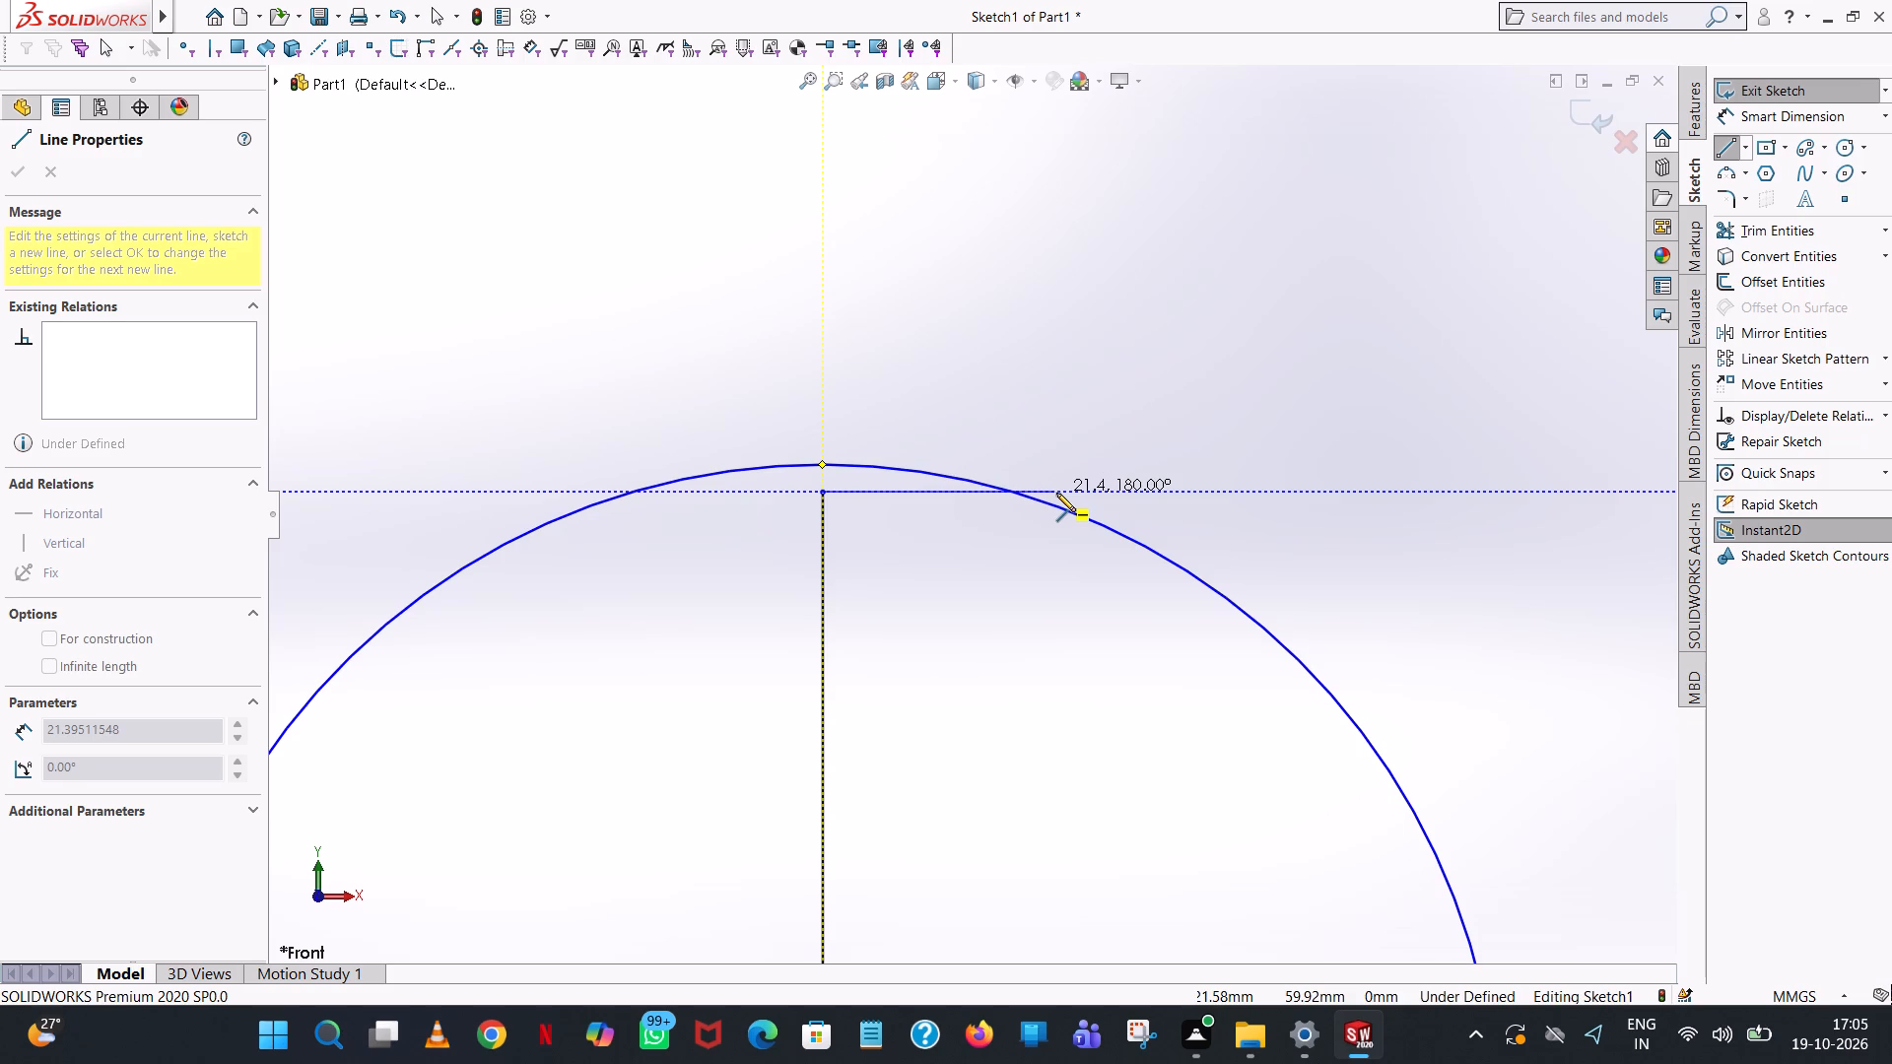
{"action": "left_click", "coordinate": [1056, 493]}
{"action": "right_click", "coordinate": [1056, 493]}
{"action": "left_click", "coordinate": [1087, 508]}
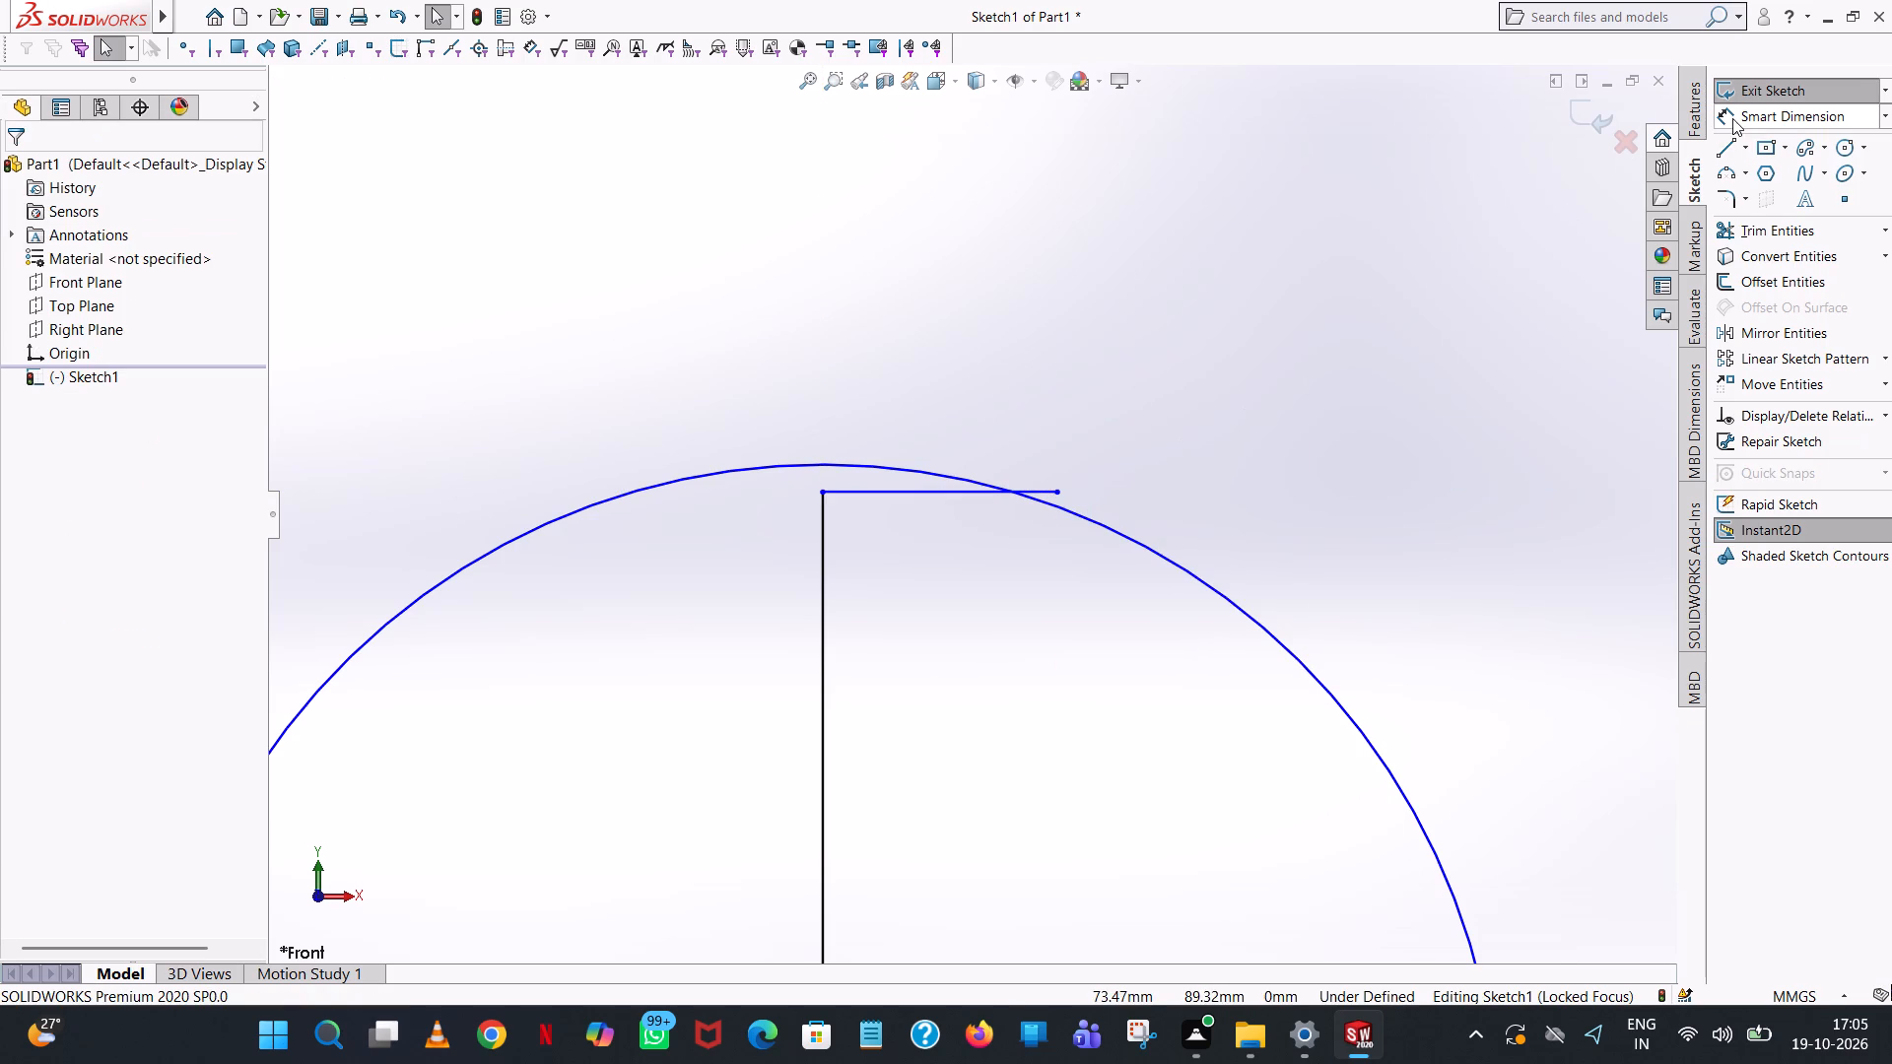
Draw a matching horizontal line about 23 mm long from the same top endpoint, extending in -X past the circle.
{"action": "left_click", "coordinate": [1724, 137]}
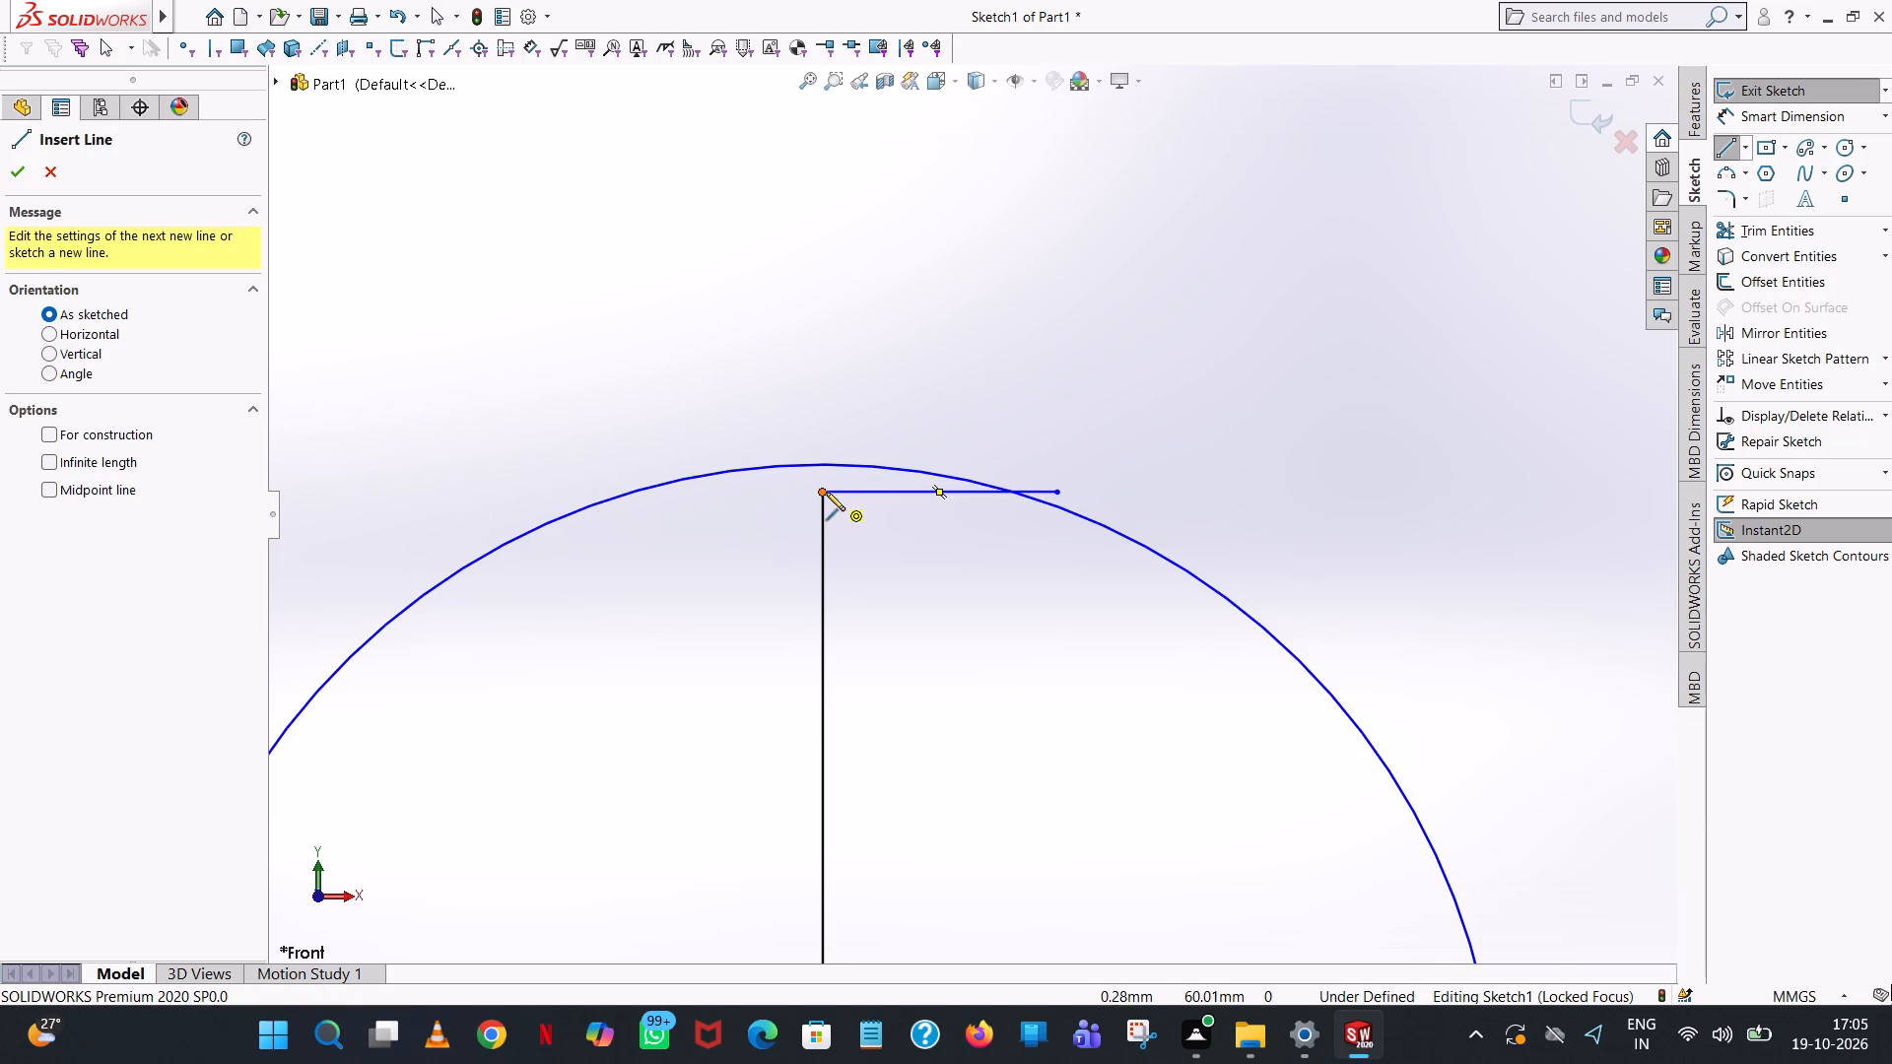
{"action": "left_click", "coordinate": [824, 492]}
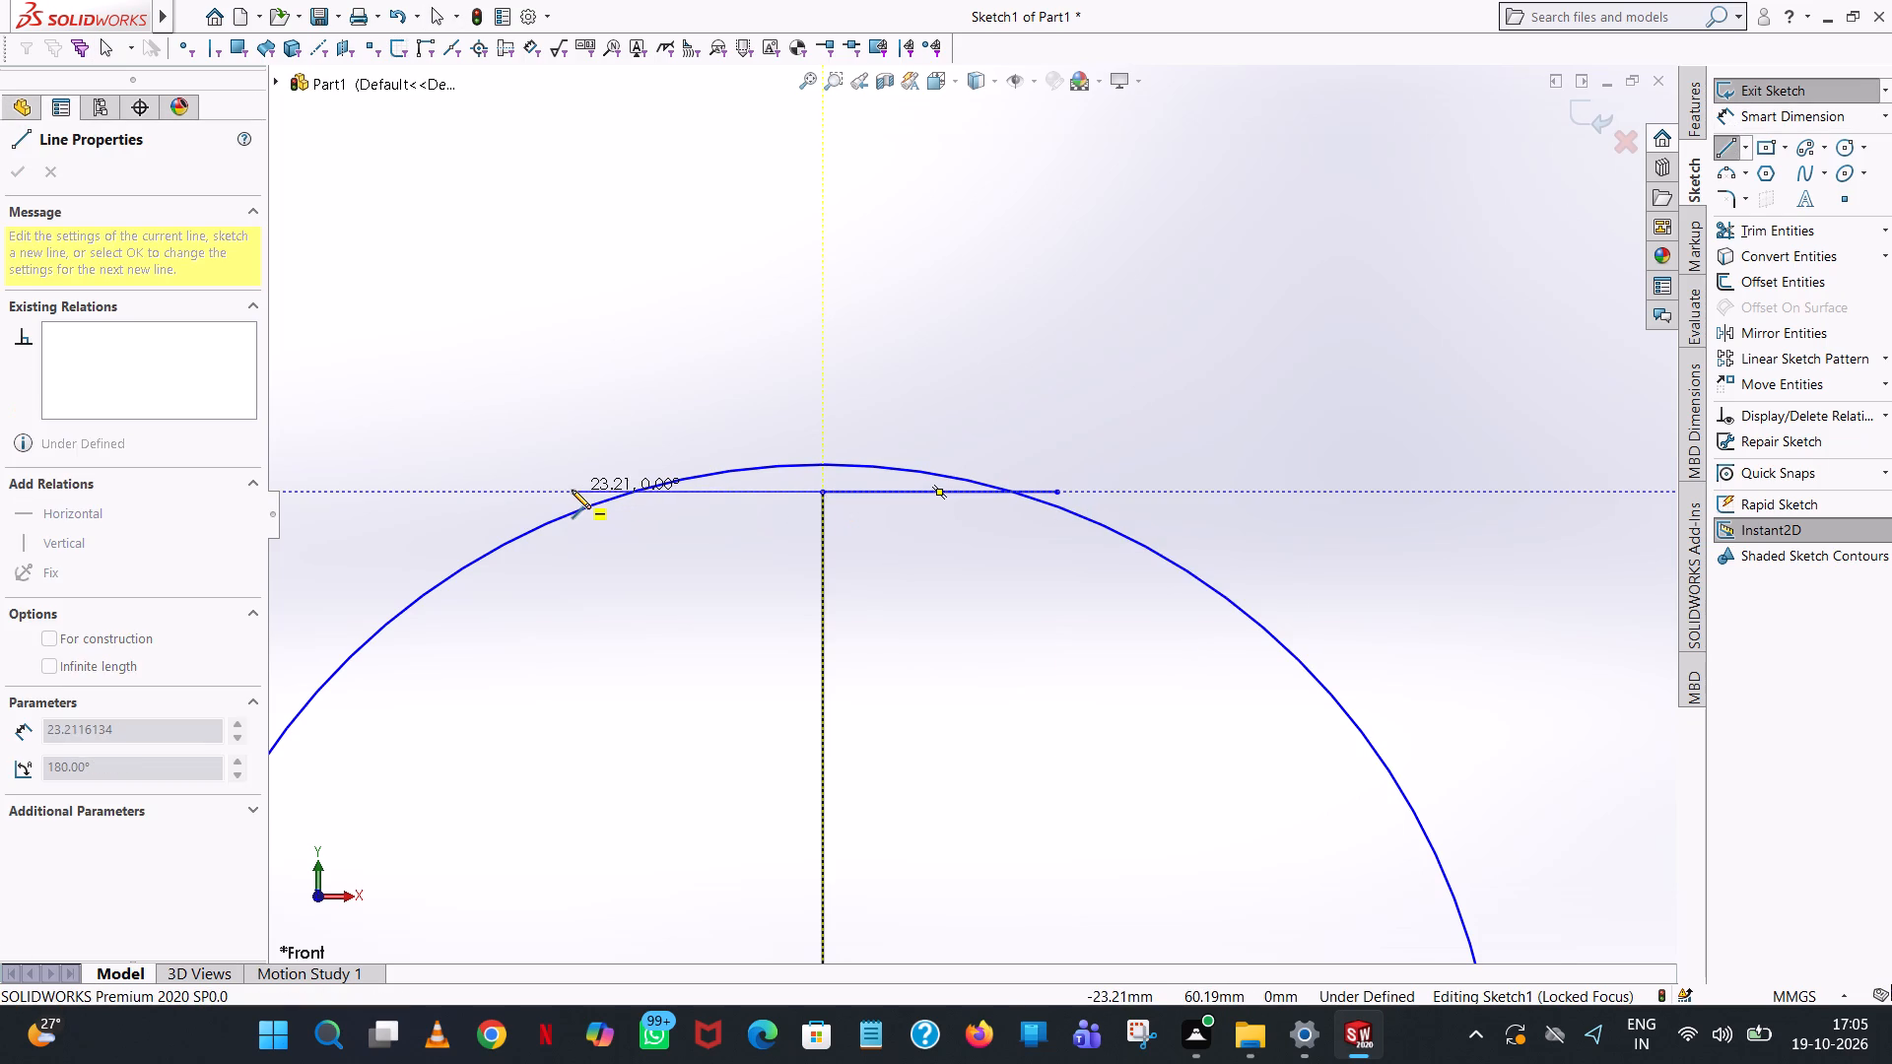
{"action": "left_click", "coordinate": [572, 490]}
{"action": "right_click", "coordinate": [572, 490]}
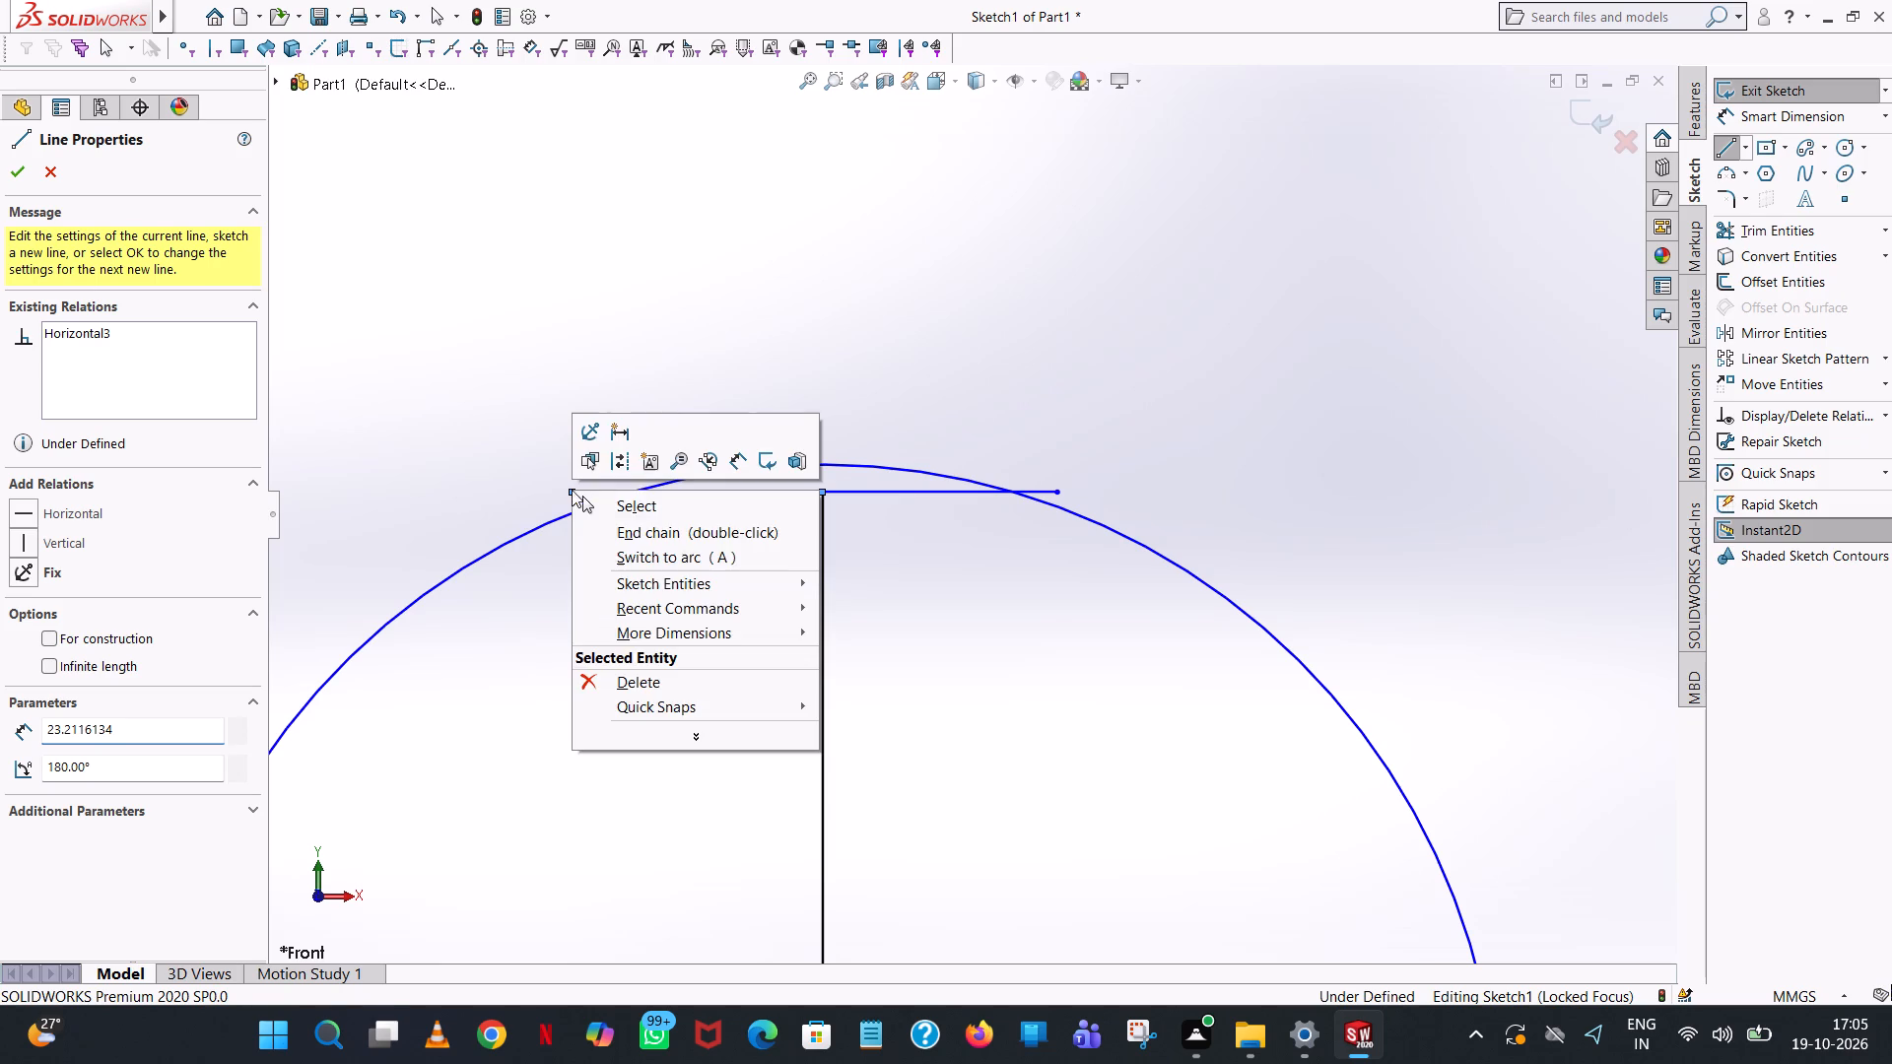
{"action": "left_click", "coordinate": [638, 498]}
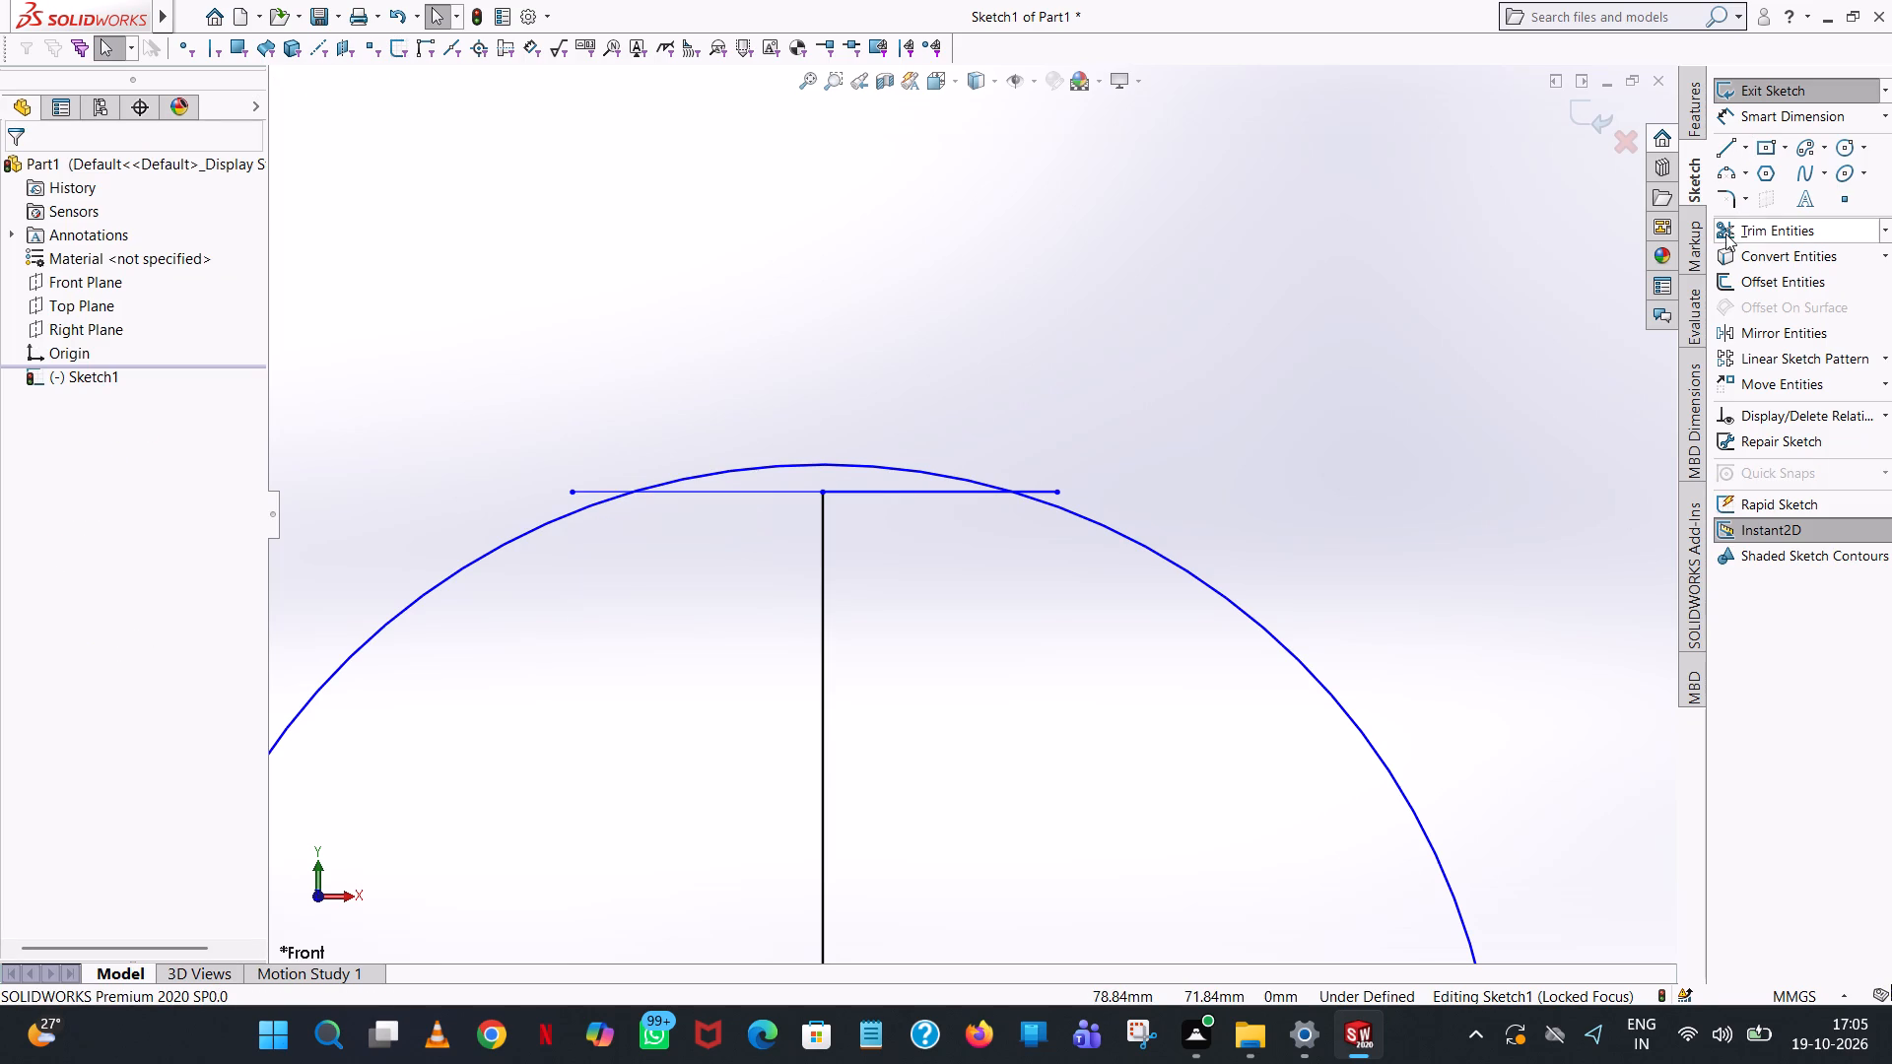
Trim away the circle's arc above the horizontal lines and both line ends that overhang the circle.
{"action": "left_click", "coordinate": [1725, 233]}
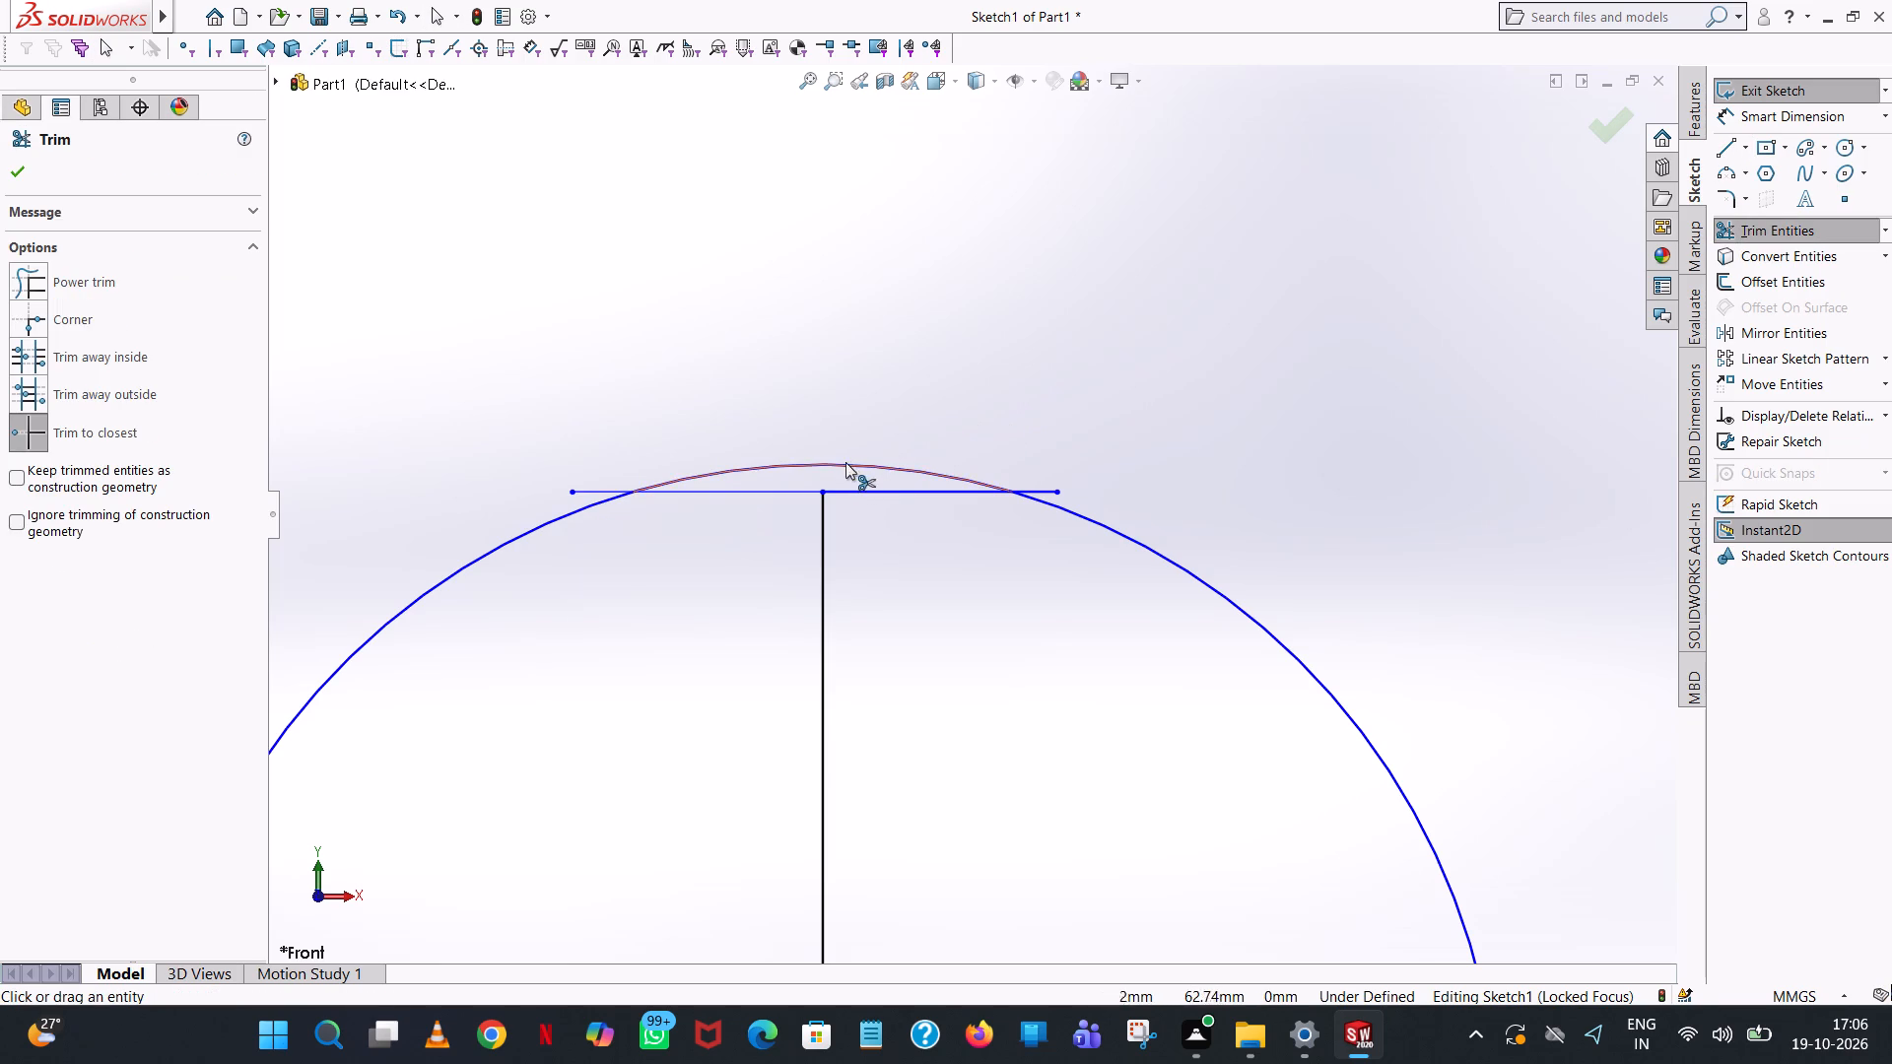
{"action": "left_click", "coordinate": [846, 460]}
{"action": "left_click", "coordinate": [602, 486]}
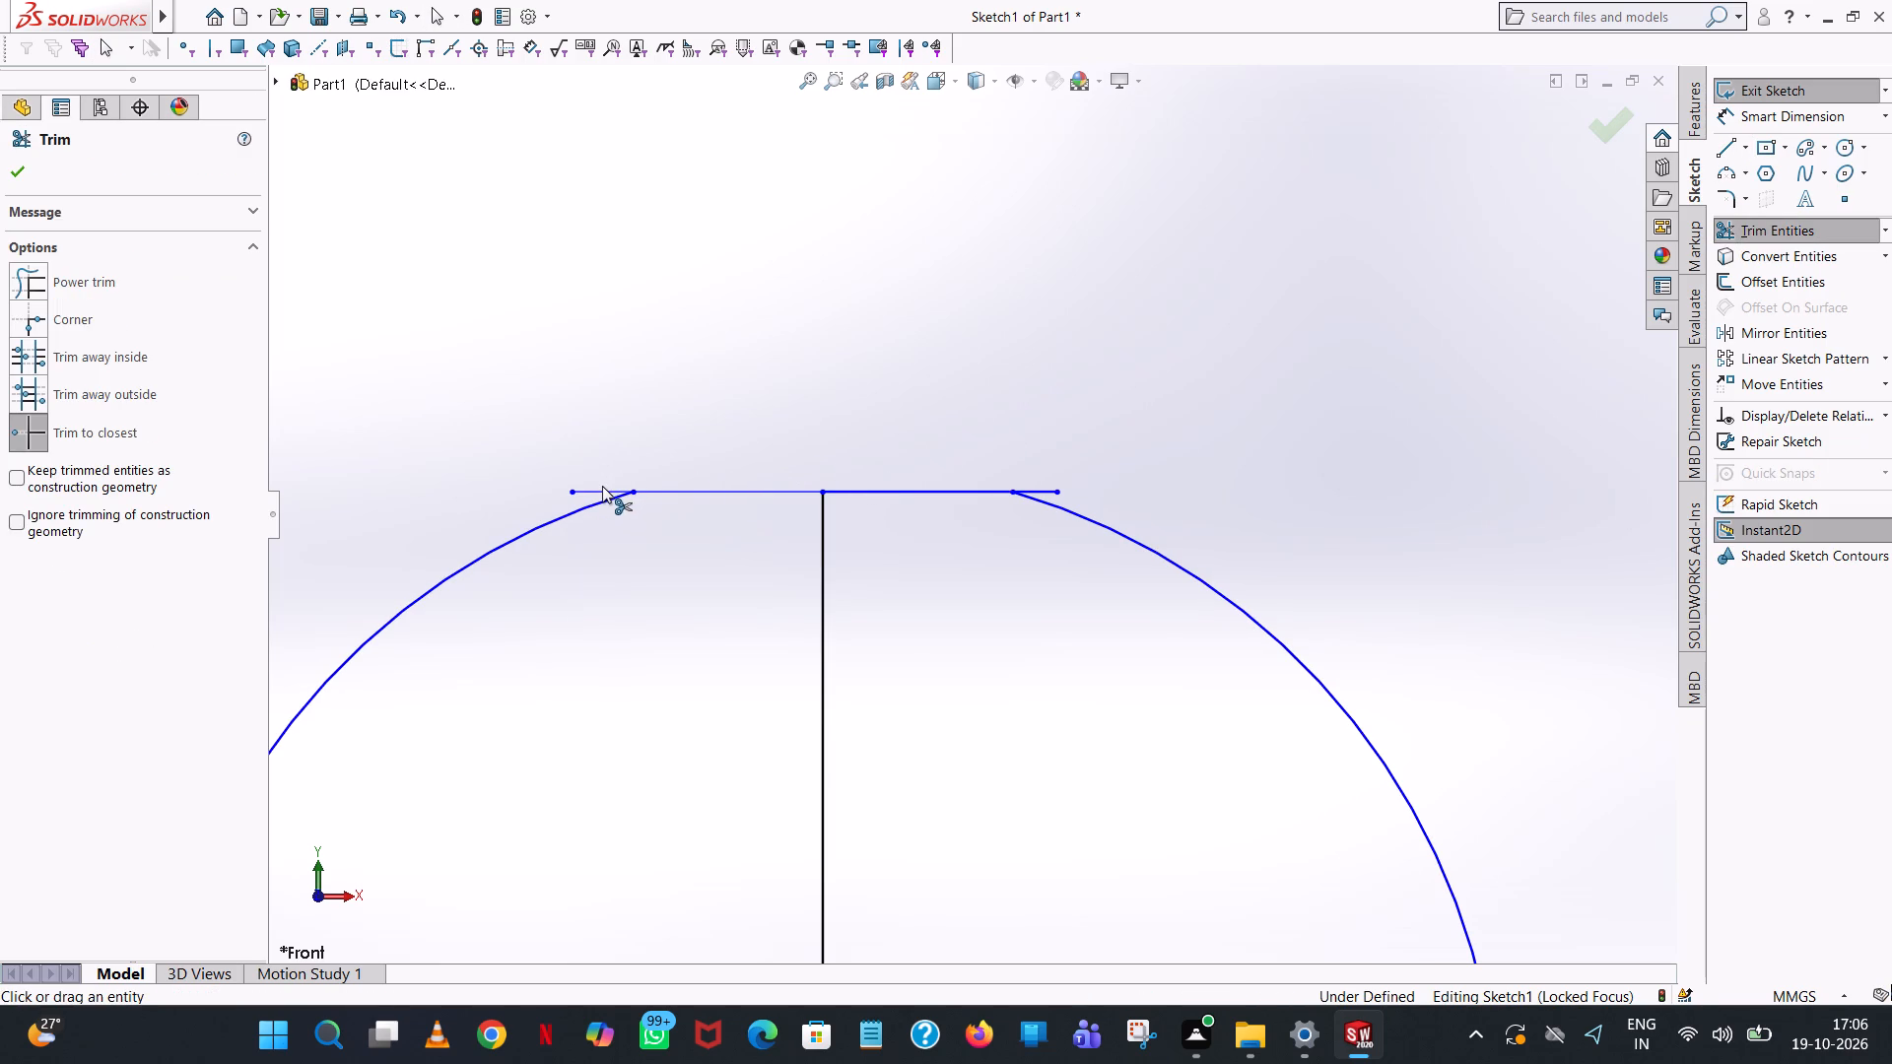
{"action": "left_click", "coordinate": [596, 490]}
{"action": "left_click", "coordinate": [1049, 489]}
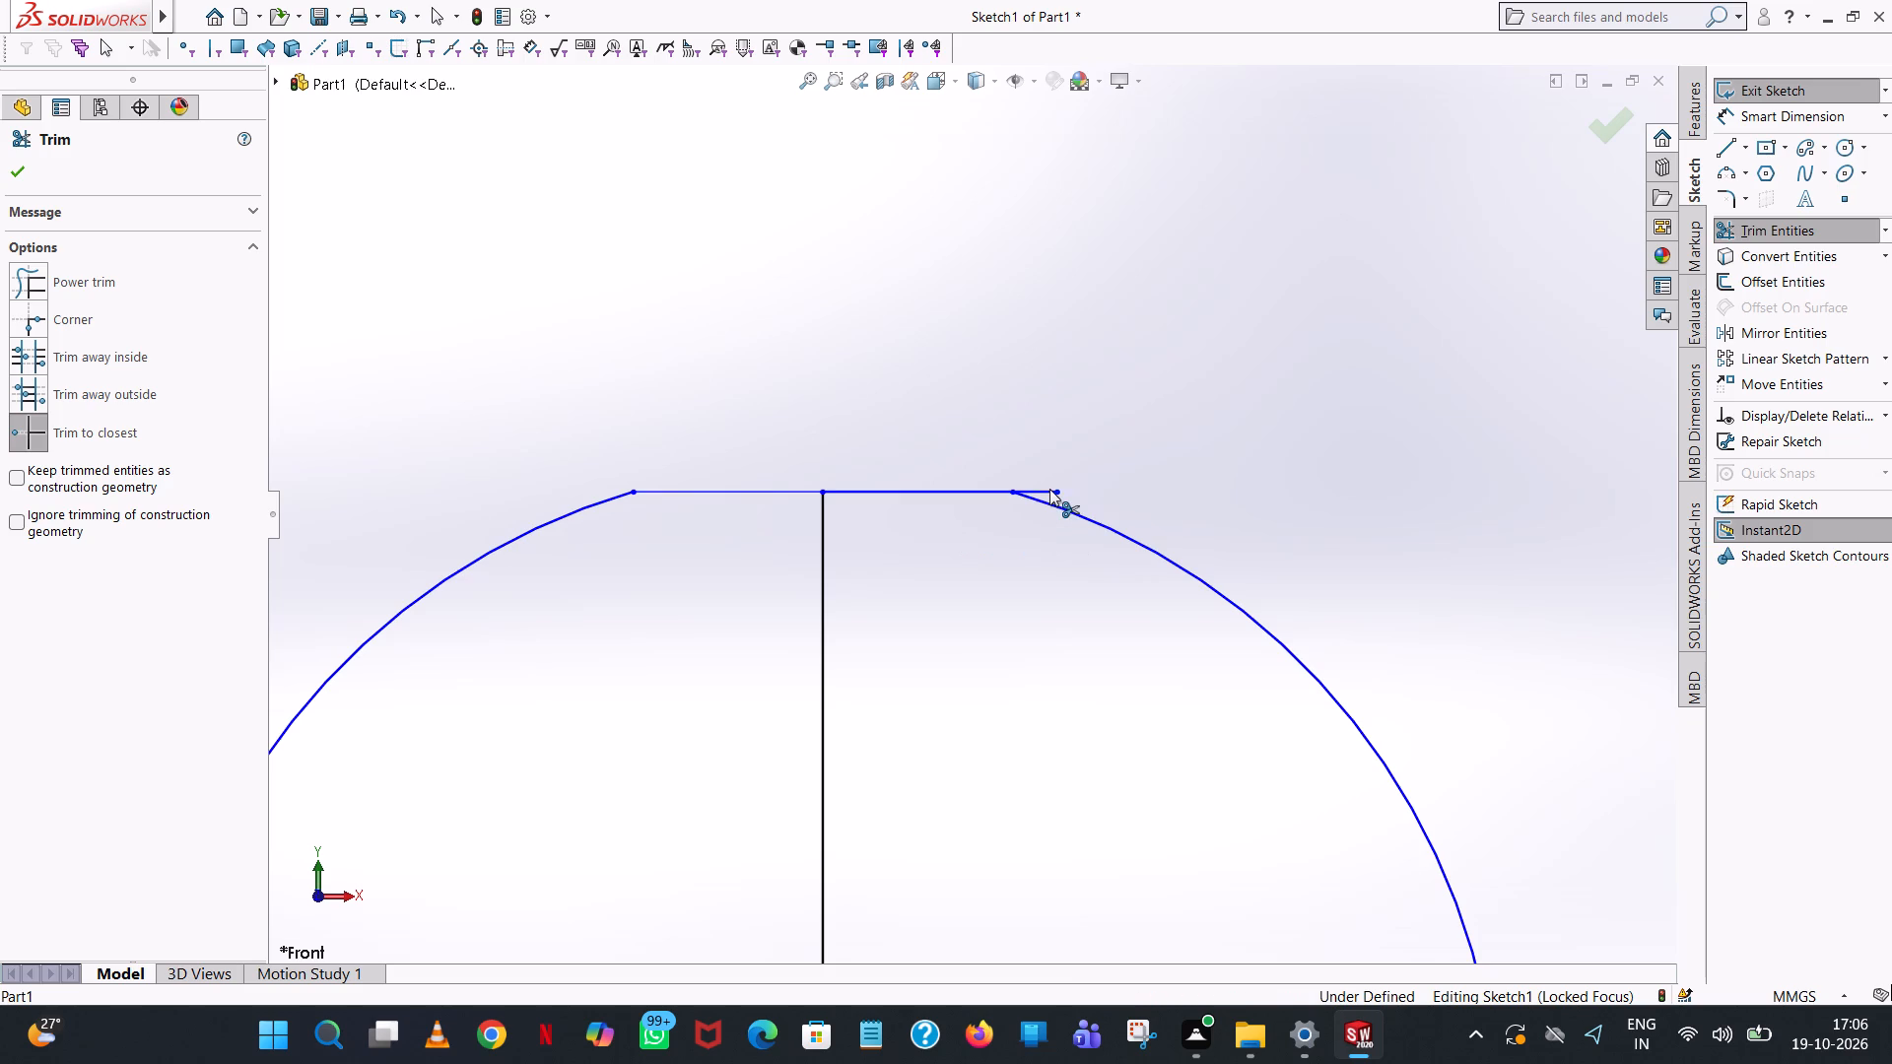
Draw a 125 mm horizontal line through the origin, joining the circle's two side quadrant points.
{"action": "scroll", "coordinate": [1077, 494], "scroll_direction": "up", "scroll_amount": 5}
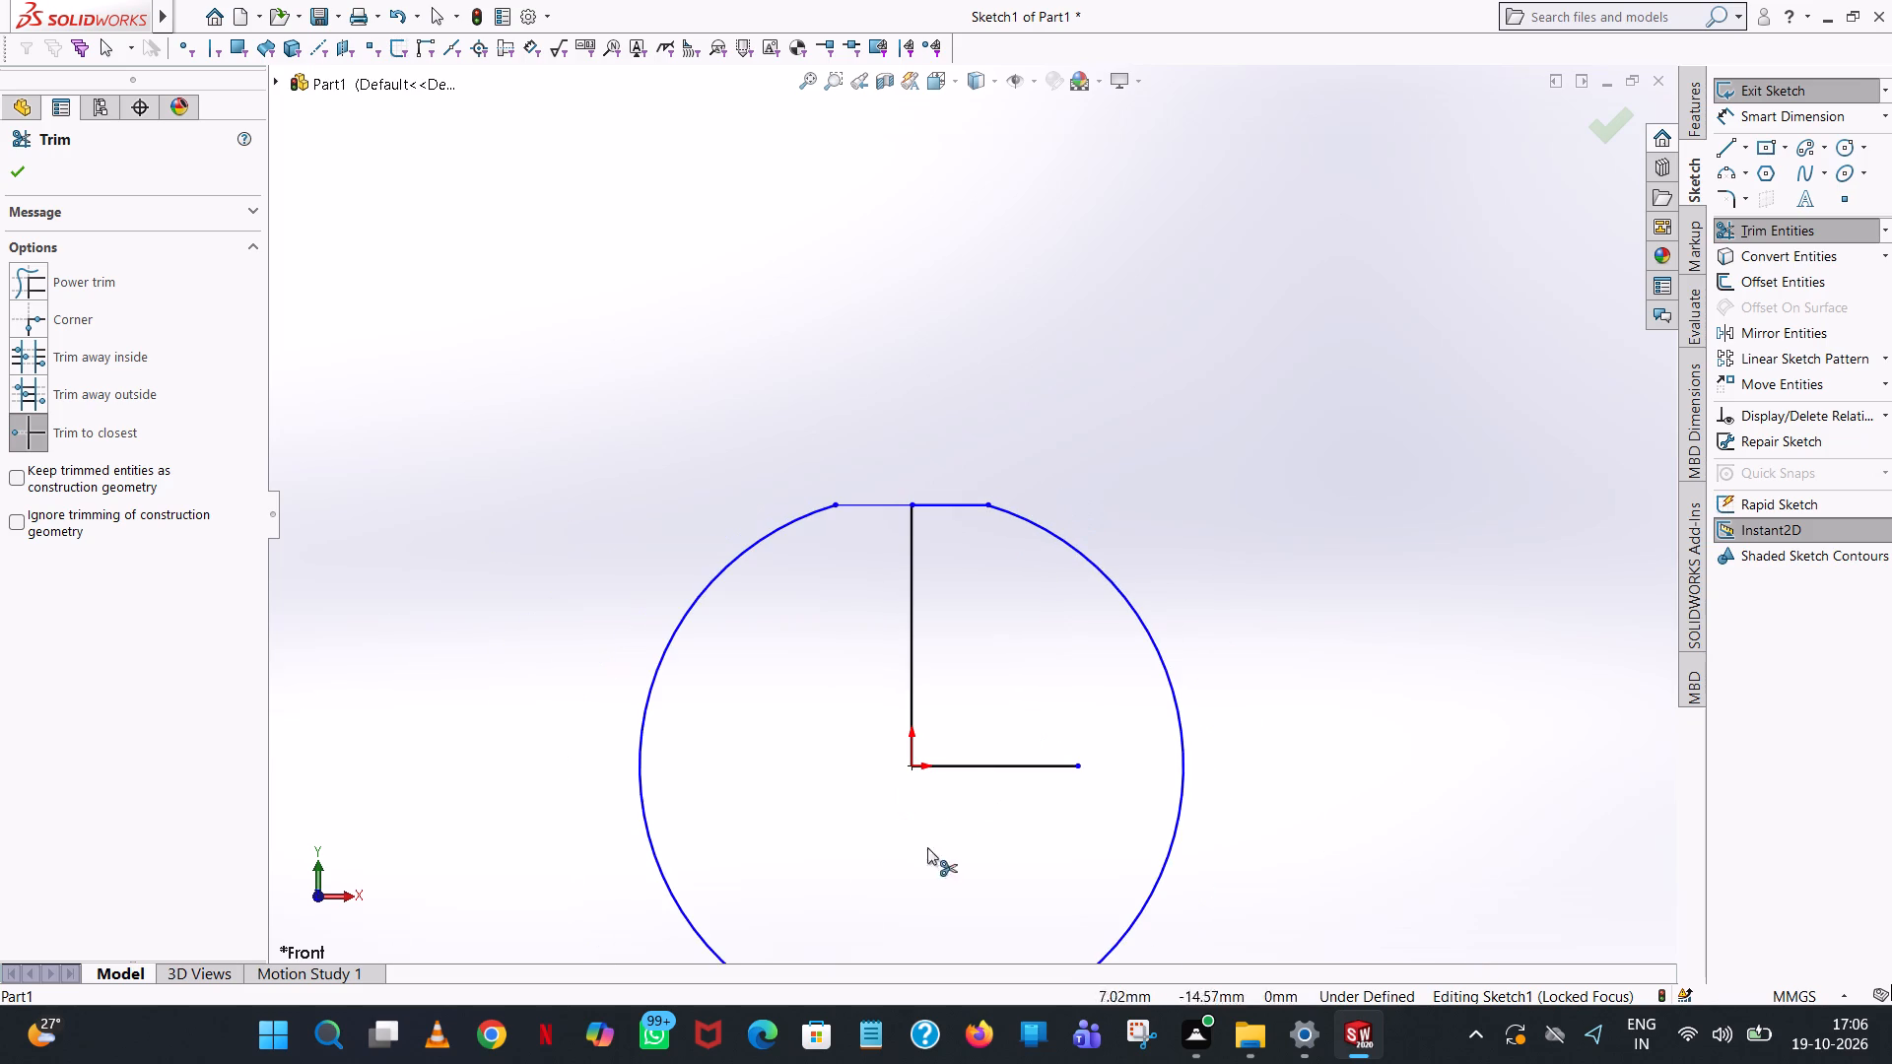
{"action": "left_click", "coordinate": [1715, 153]}
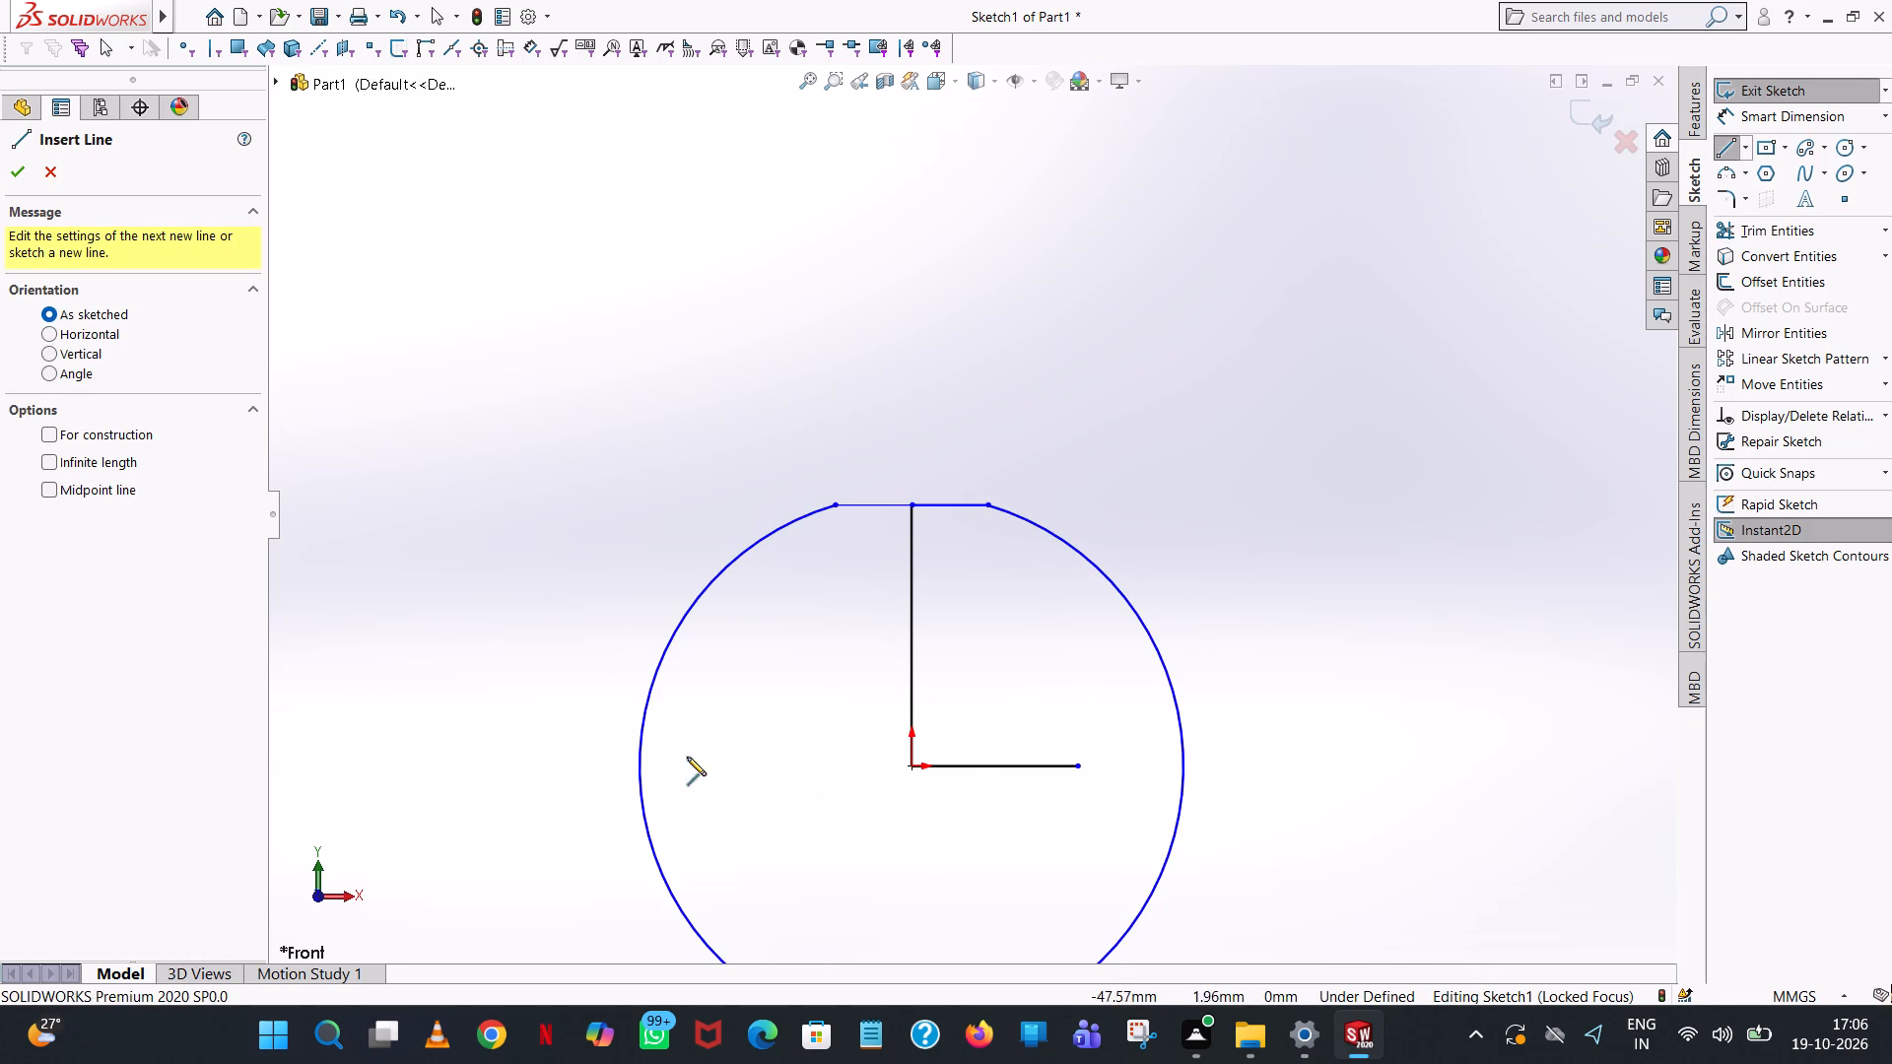
{"action": "left_click", "coordinate": [636, 765]}
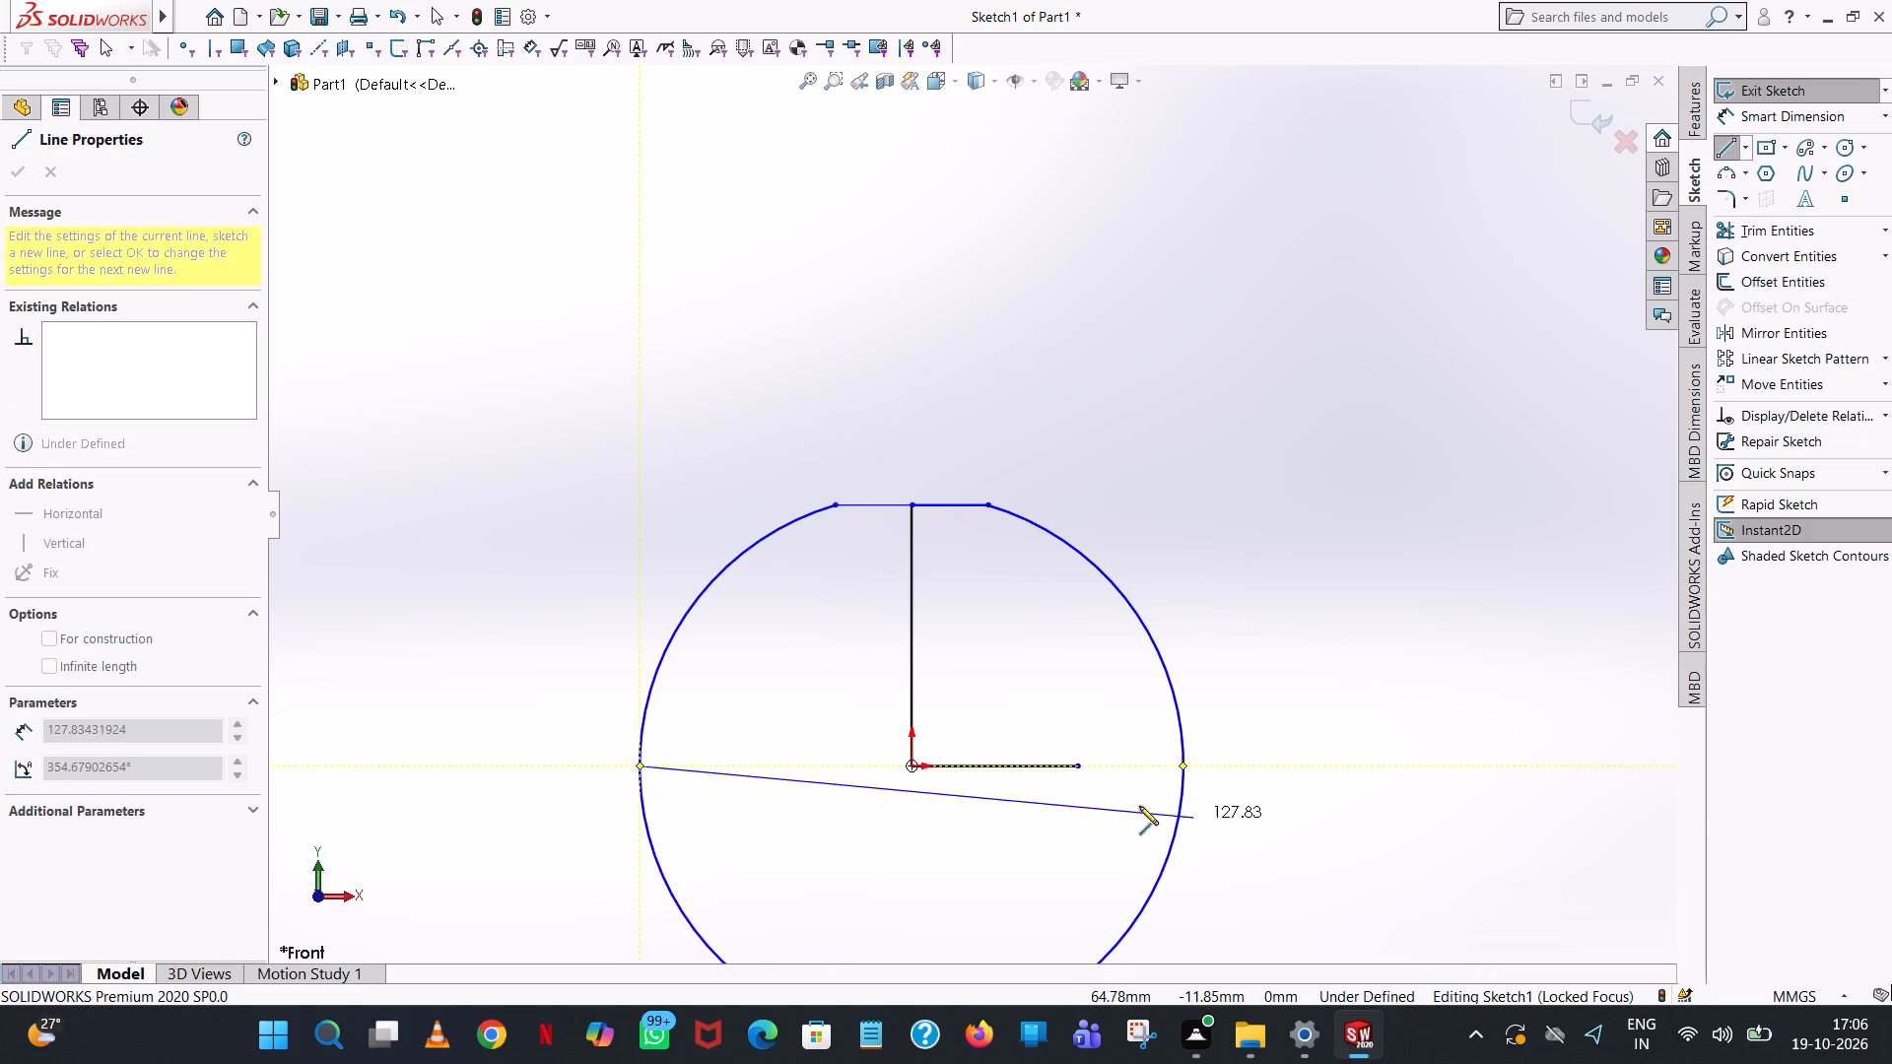
{"action": "left_click", "coordinate": [1183, 765]}
{"action": "right_click", "coordinate": [1183, 765]}
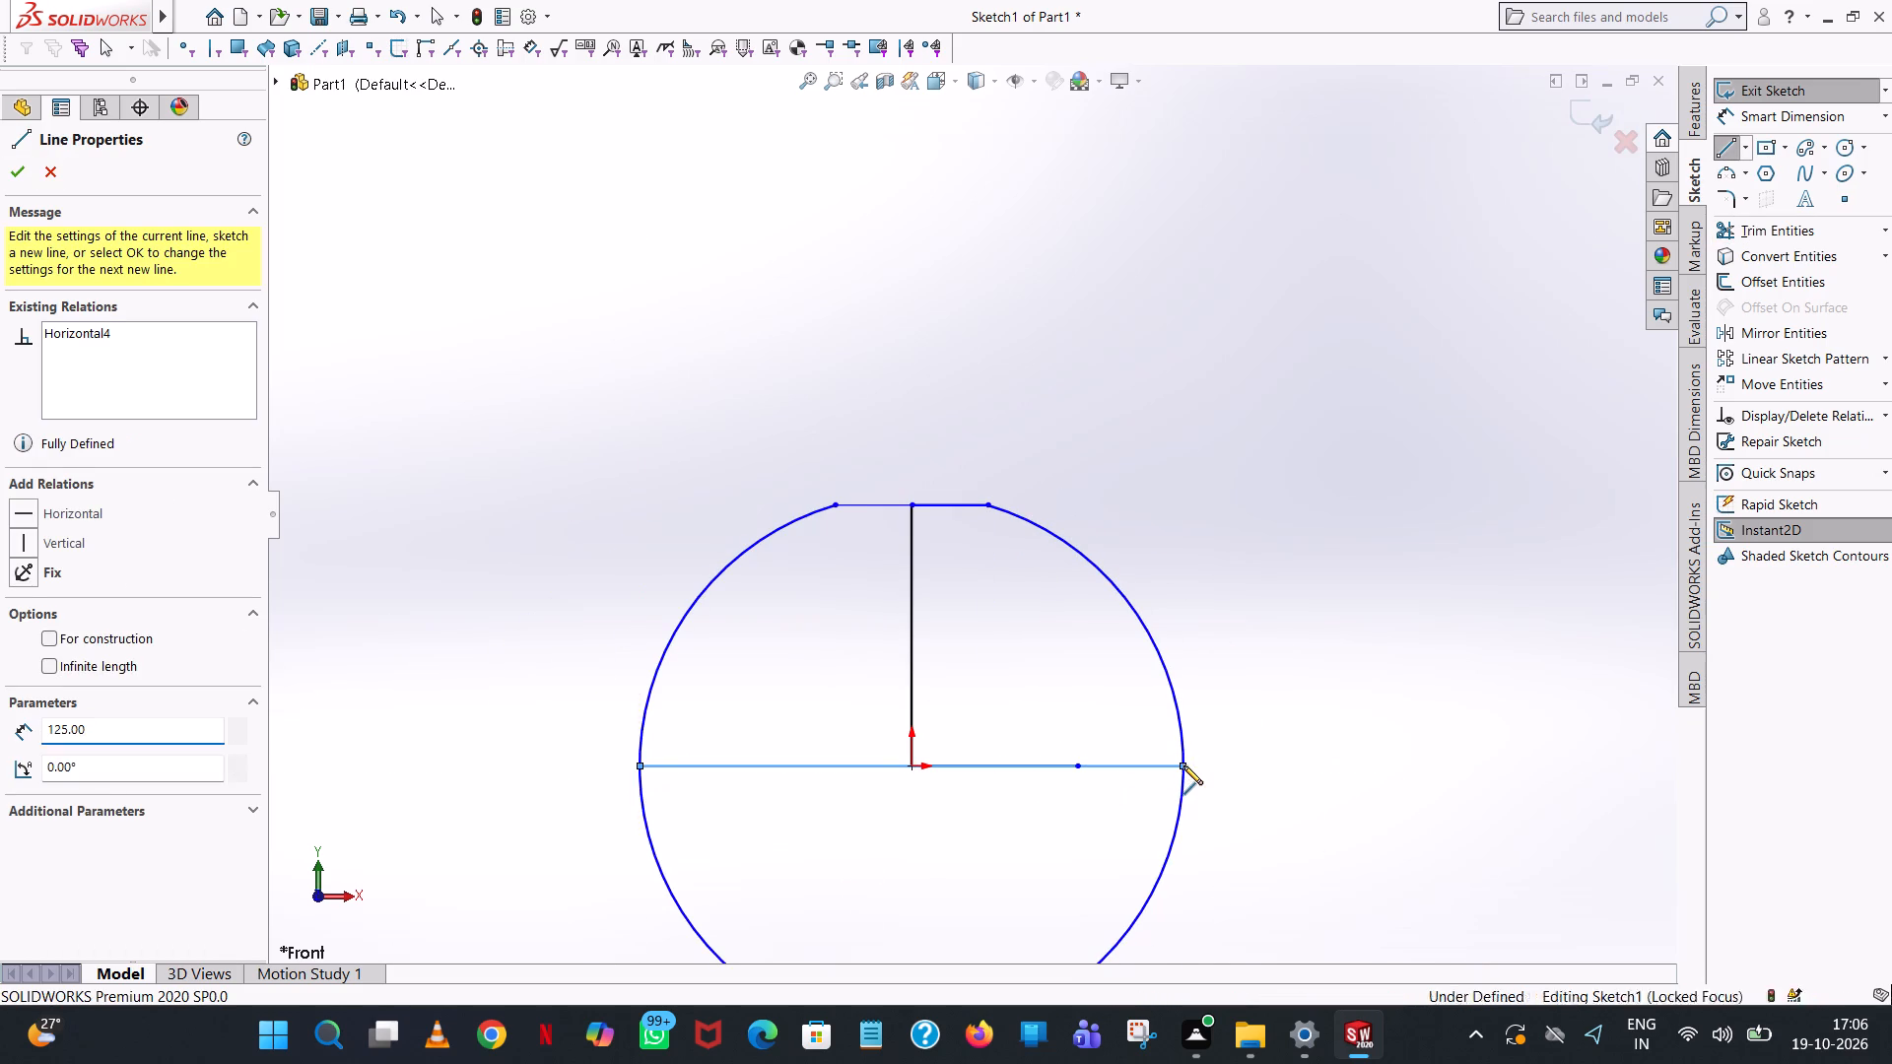
Trim away the lower half of the circle below the horizontal line through the origin.
{"action": "left_click", "coordinate": [1234, 772]}
{"action": "left_click", "coordinate": [1786, 228]}
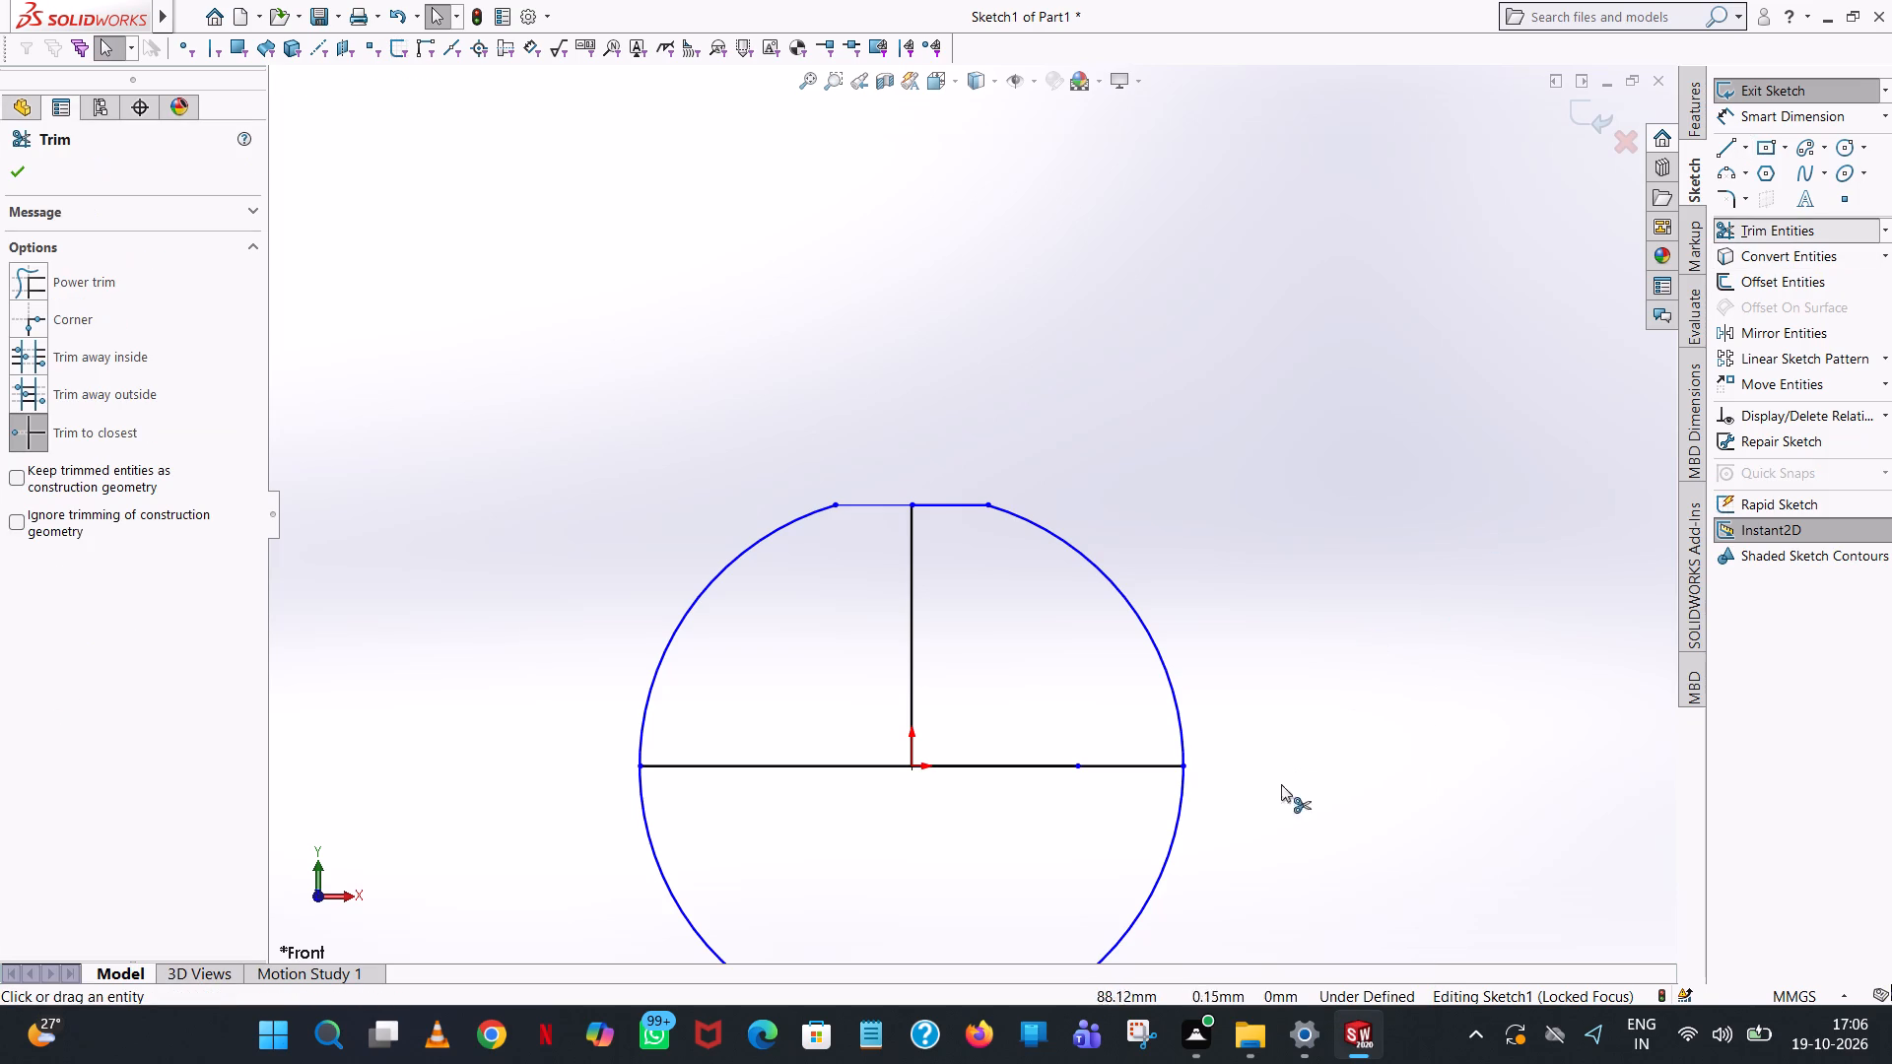
{"action": "left_click", "coordinate": [1173, 859]}
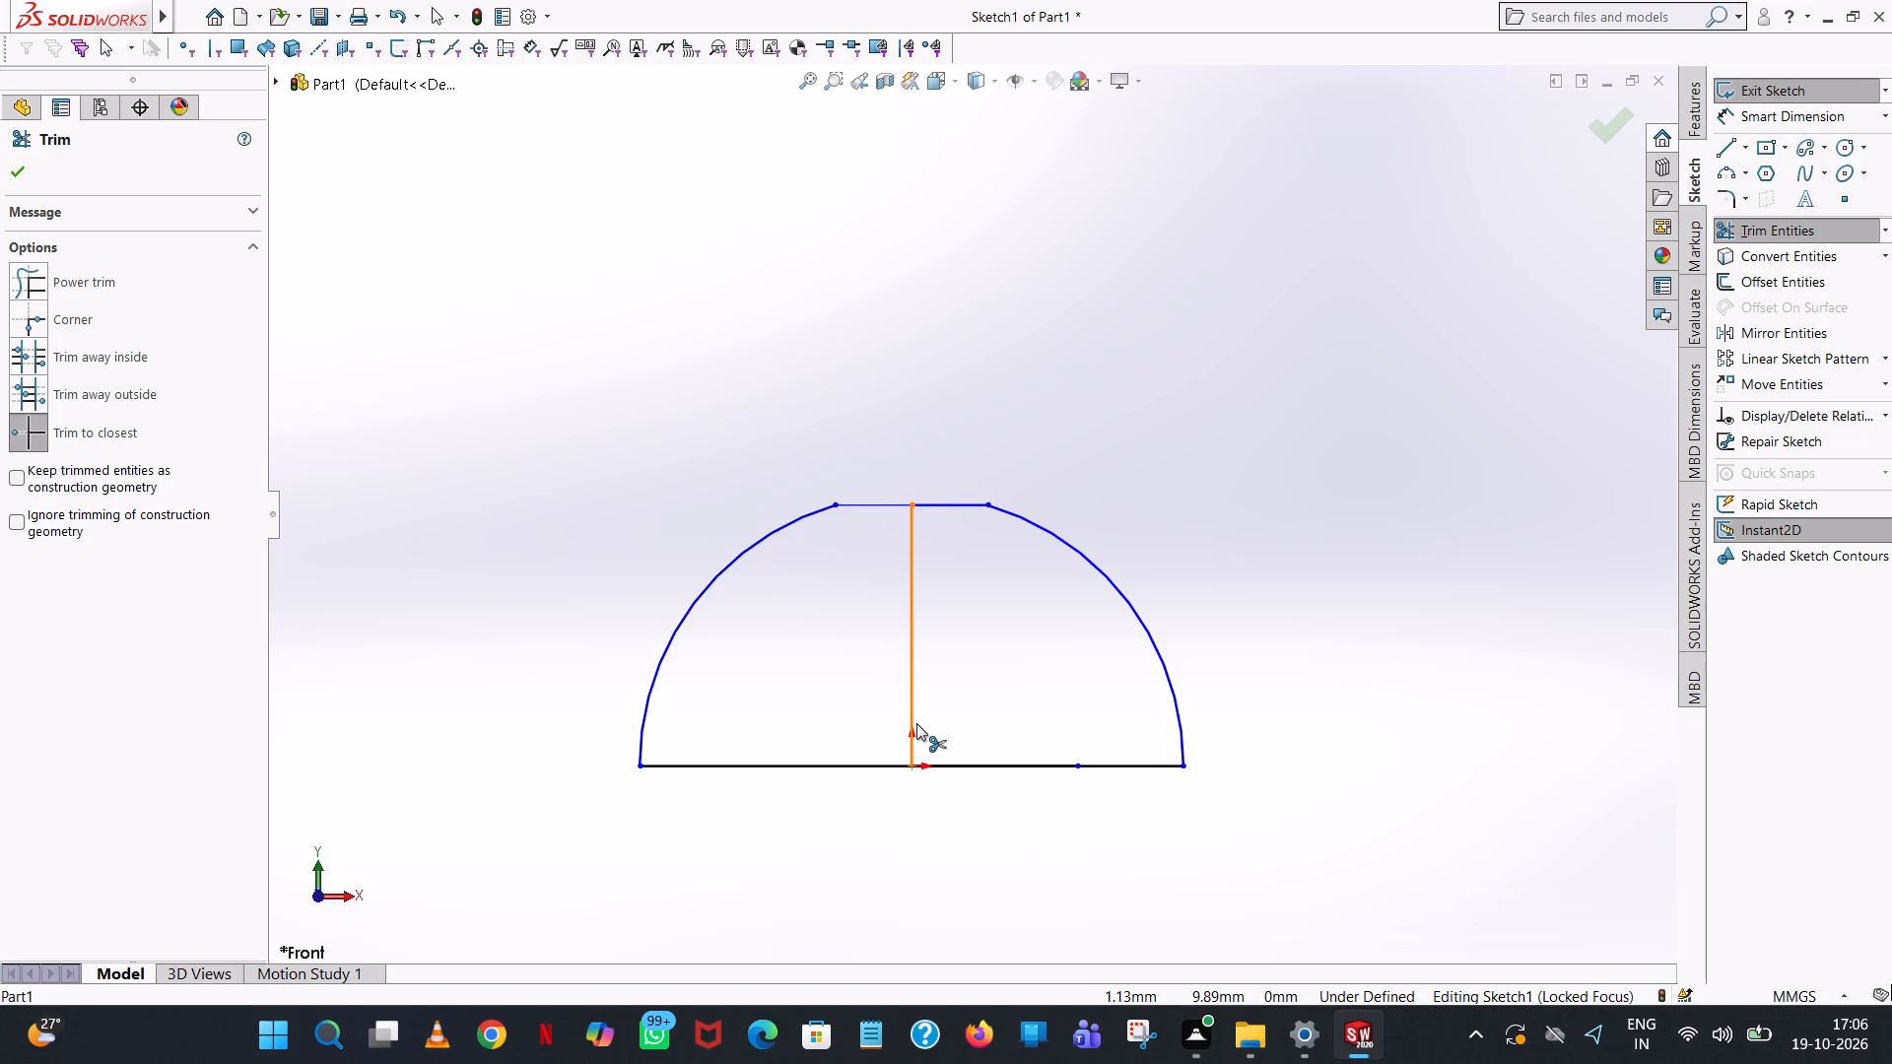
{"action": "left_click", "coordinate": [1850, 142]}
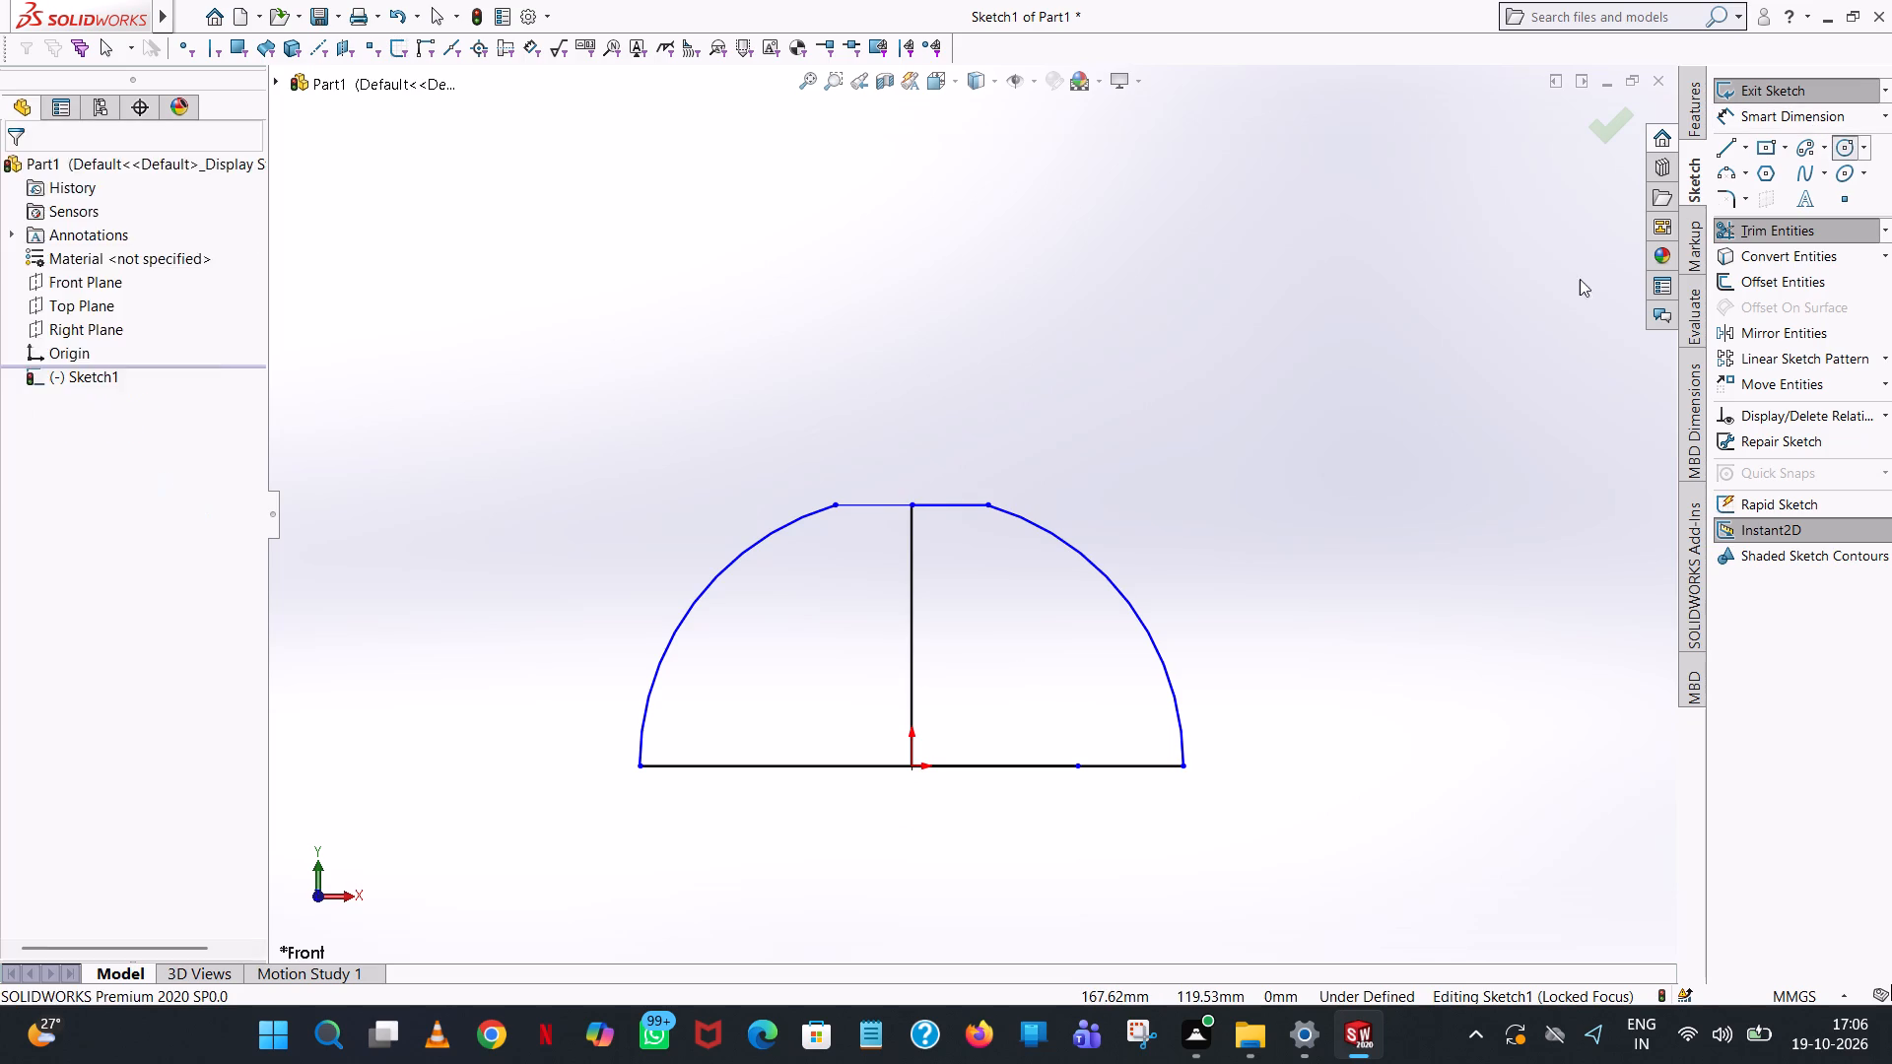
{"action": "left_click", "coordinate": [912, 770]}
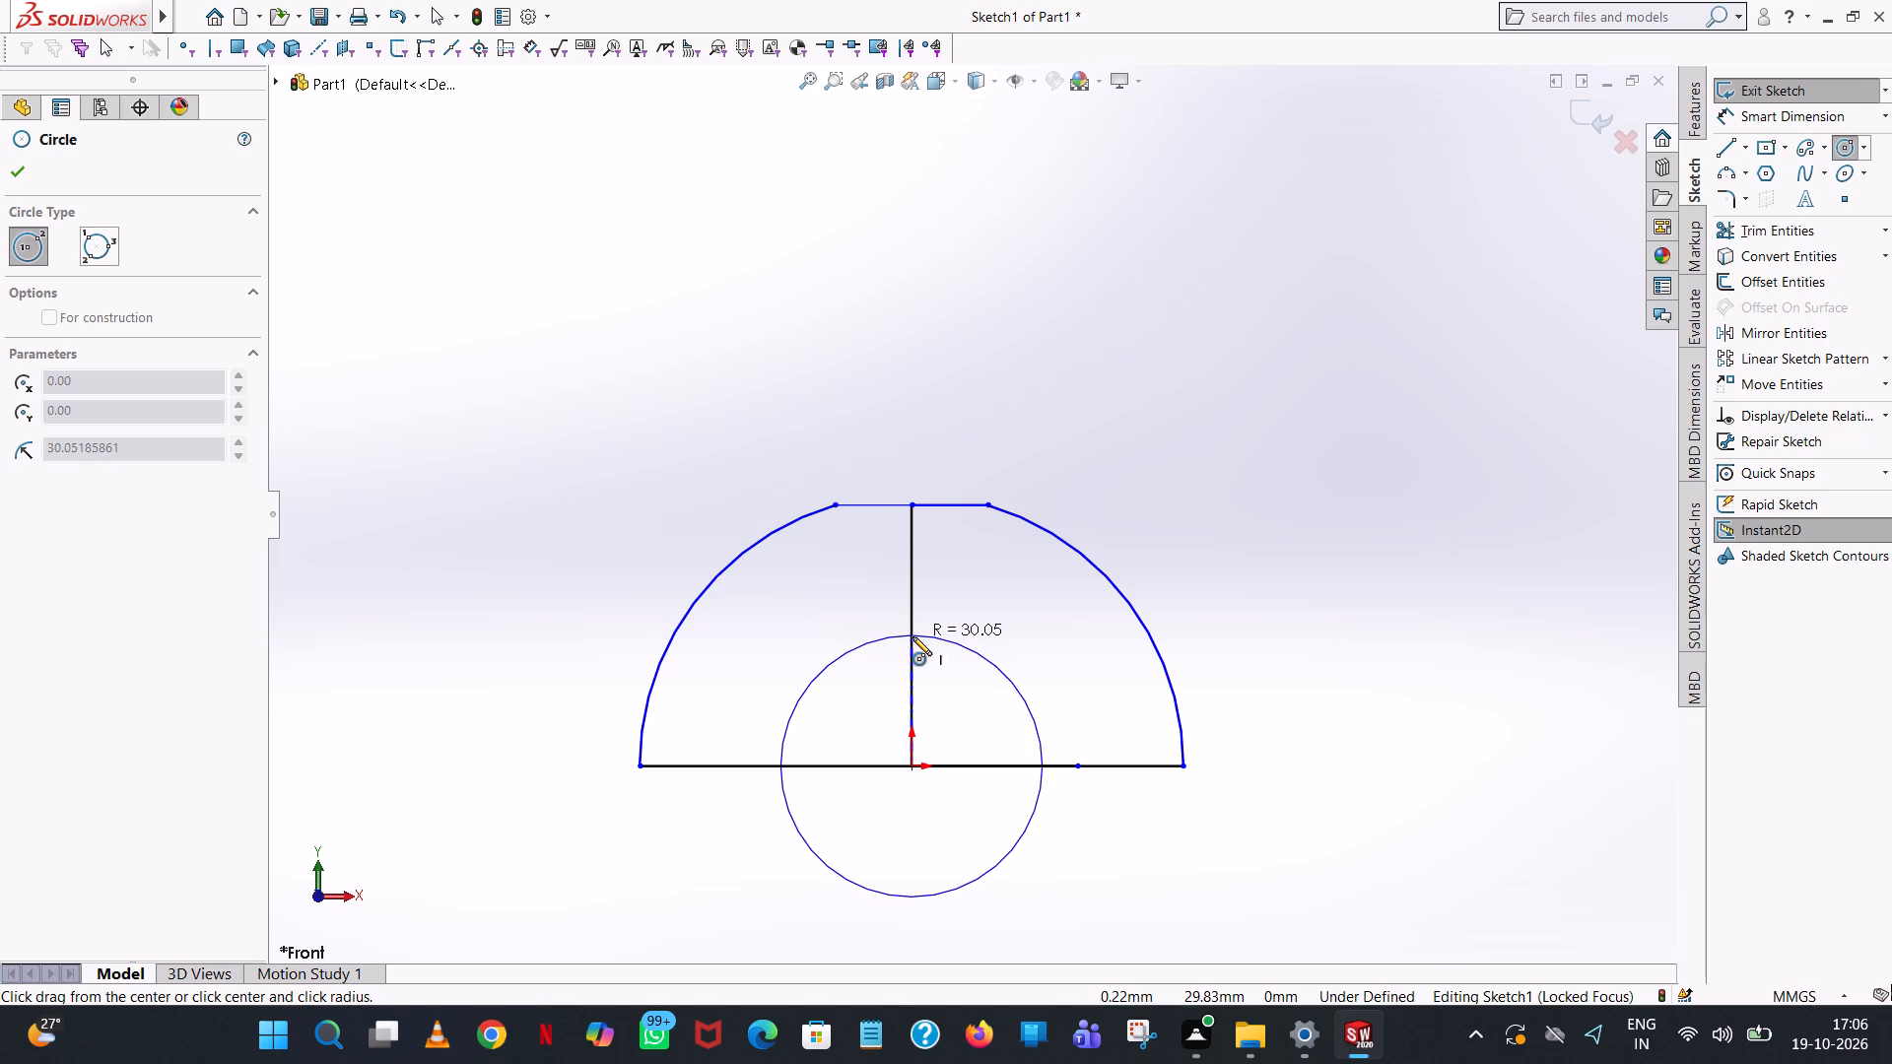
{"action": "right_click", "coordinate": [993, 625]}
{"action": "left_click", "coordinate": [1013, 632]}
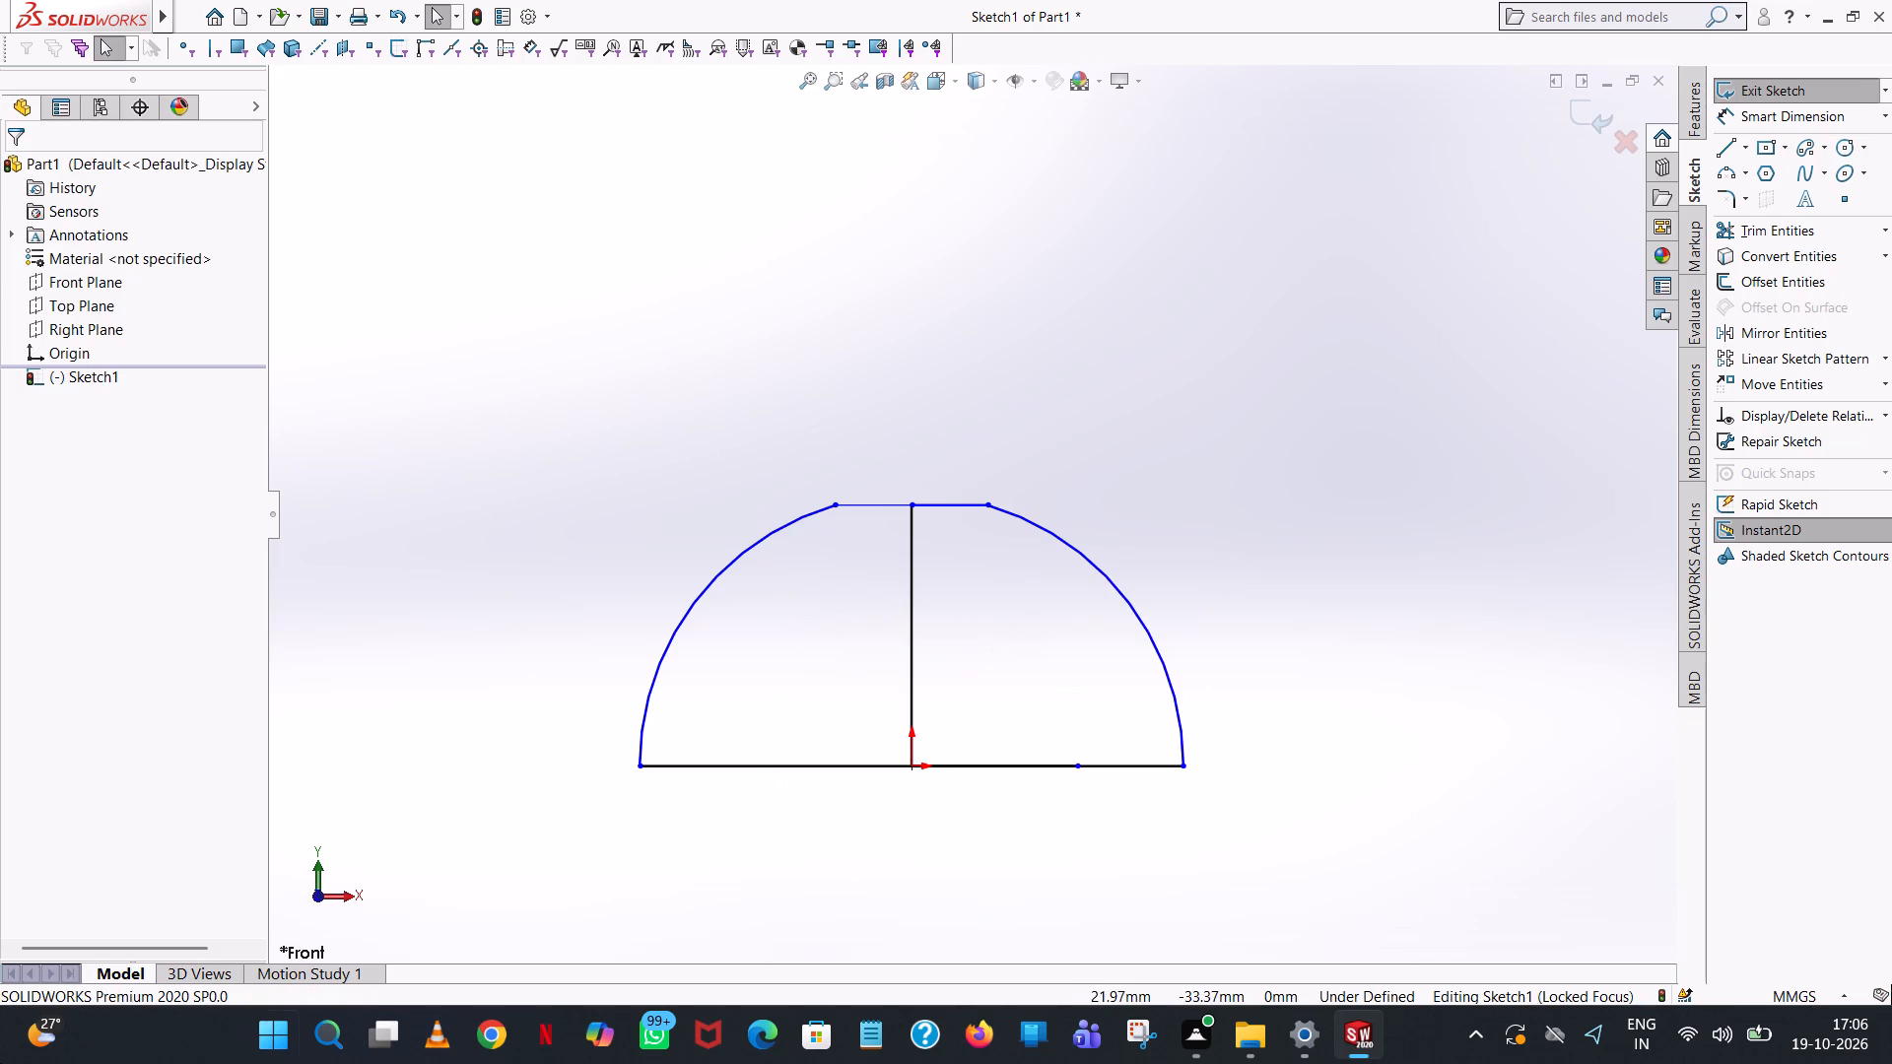
Trim away the vertical line between the origin and the top flat.
{"action": "left_click", "coordinate": [1748, 230]}
{"action": "left_click", "coordinate": [902, 545]}
{"action": "left_click", "coordinate": [912, 564]}
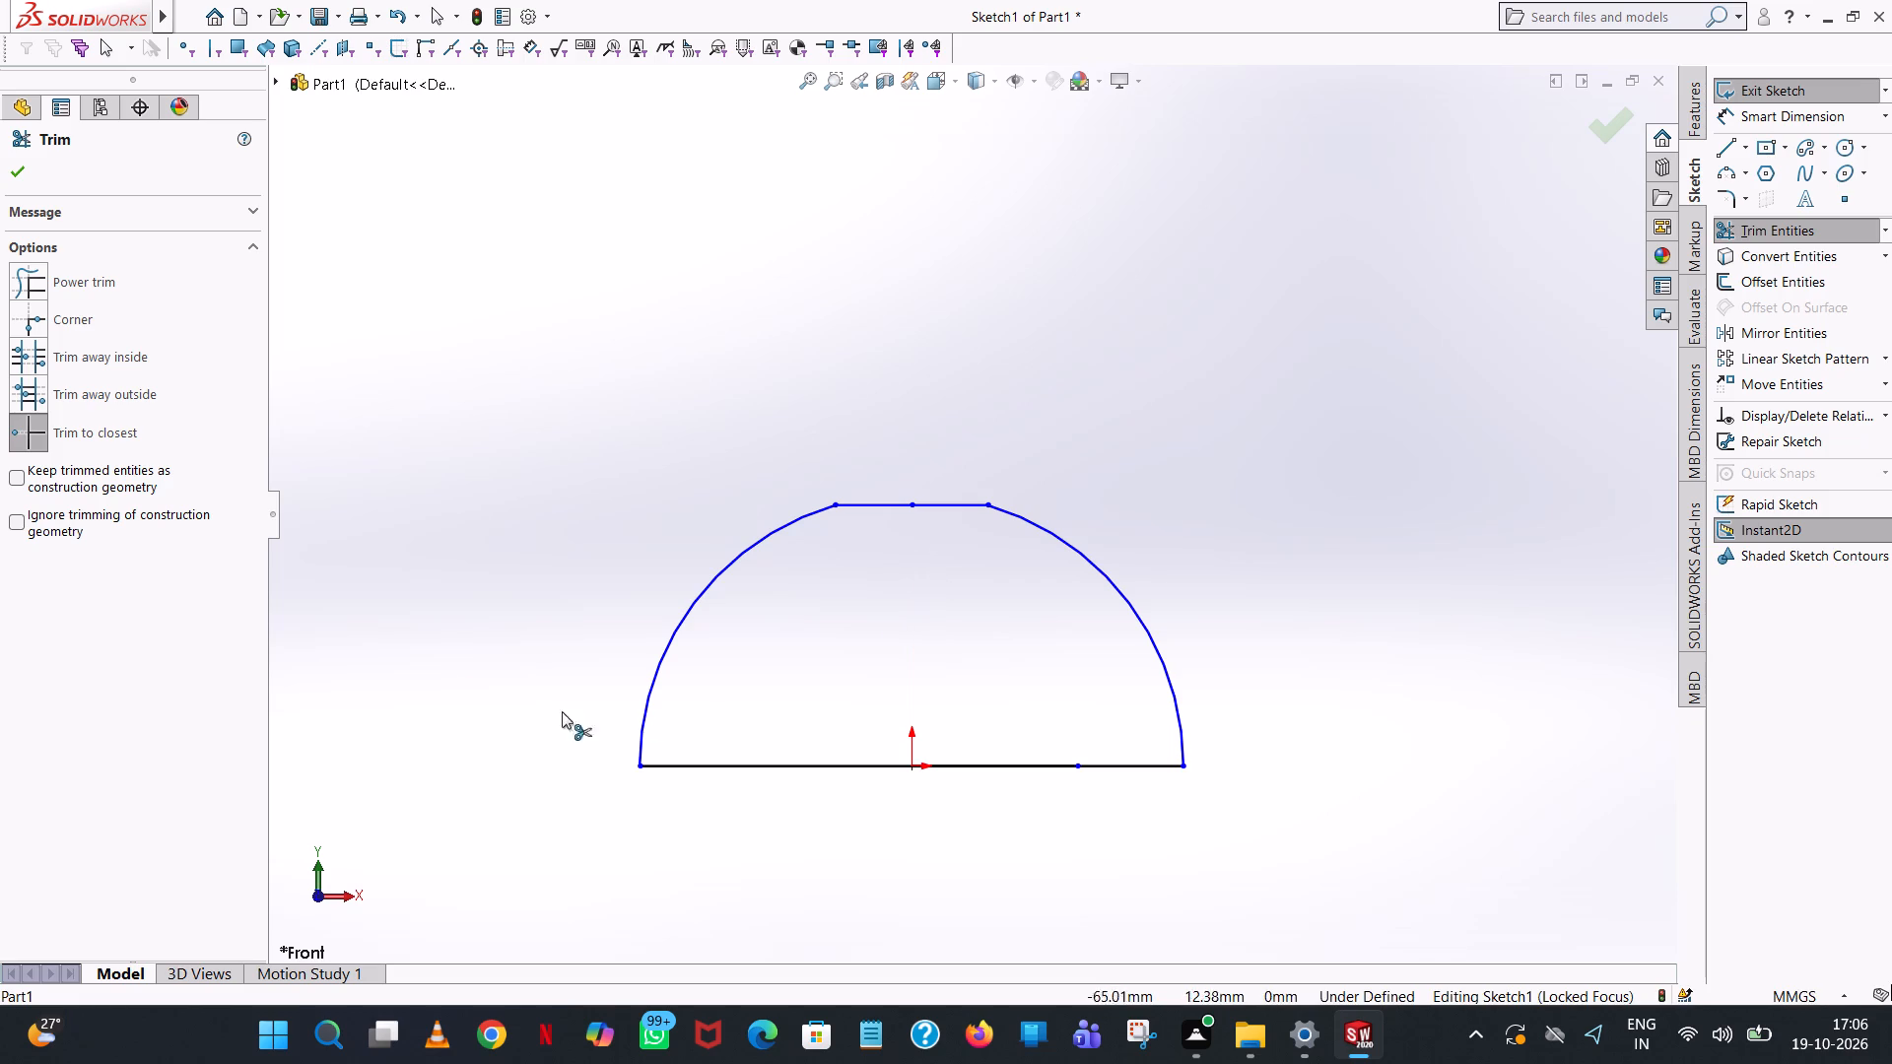
{"action": "left_click", "coordinate": [12, 162]}
{"action": "left_click", "coordinate": [989, 376]}
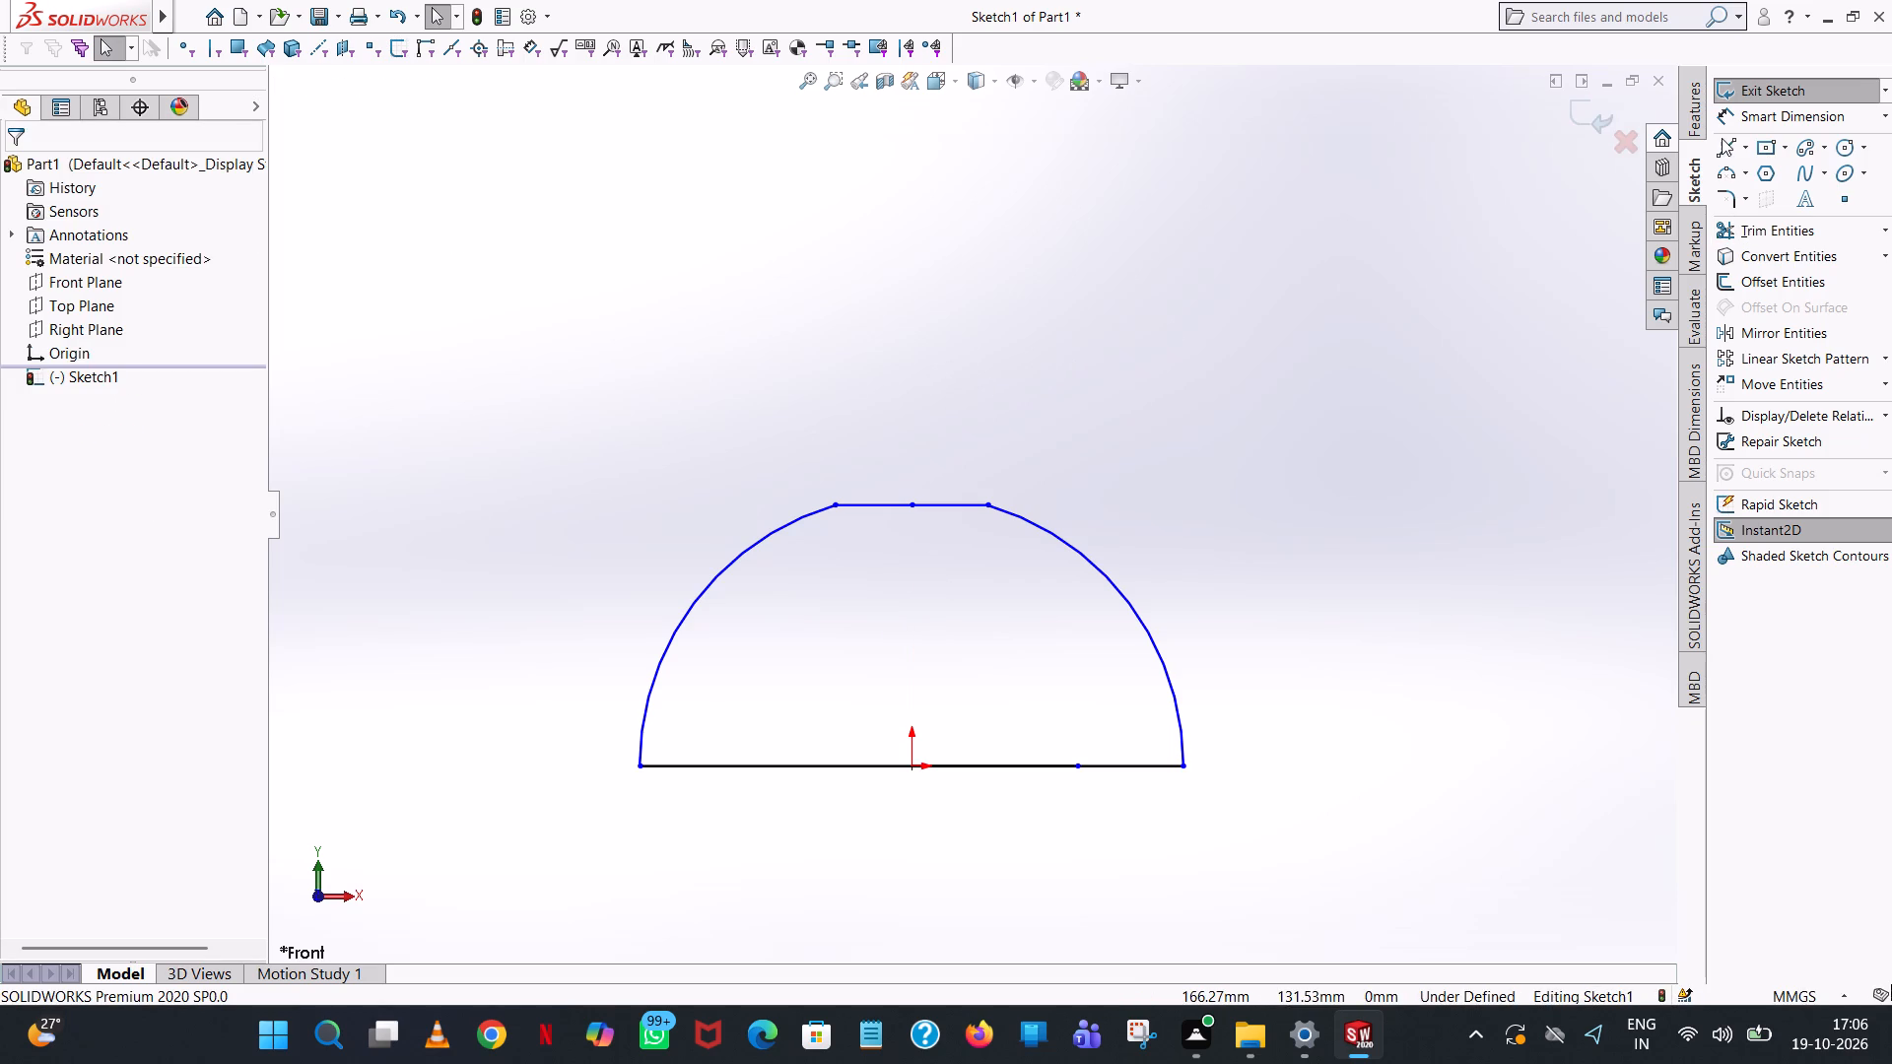
Dimension the arc on the +X side with a radius of 62.5 mm.
{"action": "left_click", "coordinate": [1794, 109]}
{"action": "scroll", "coordinate": [1132, 499], "scroll_direction": "down", "scroll_amount": 4}
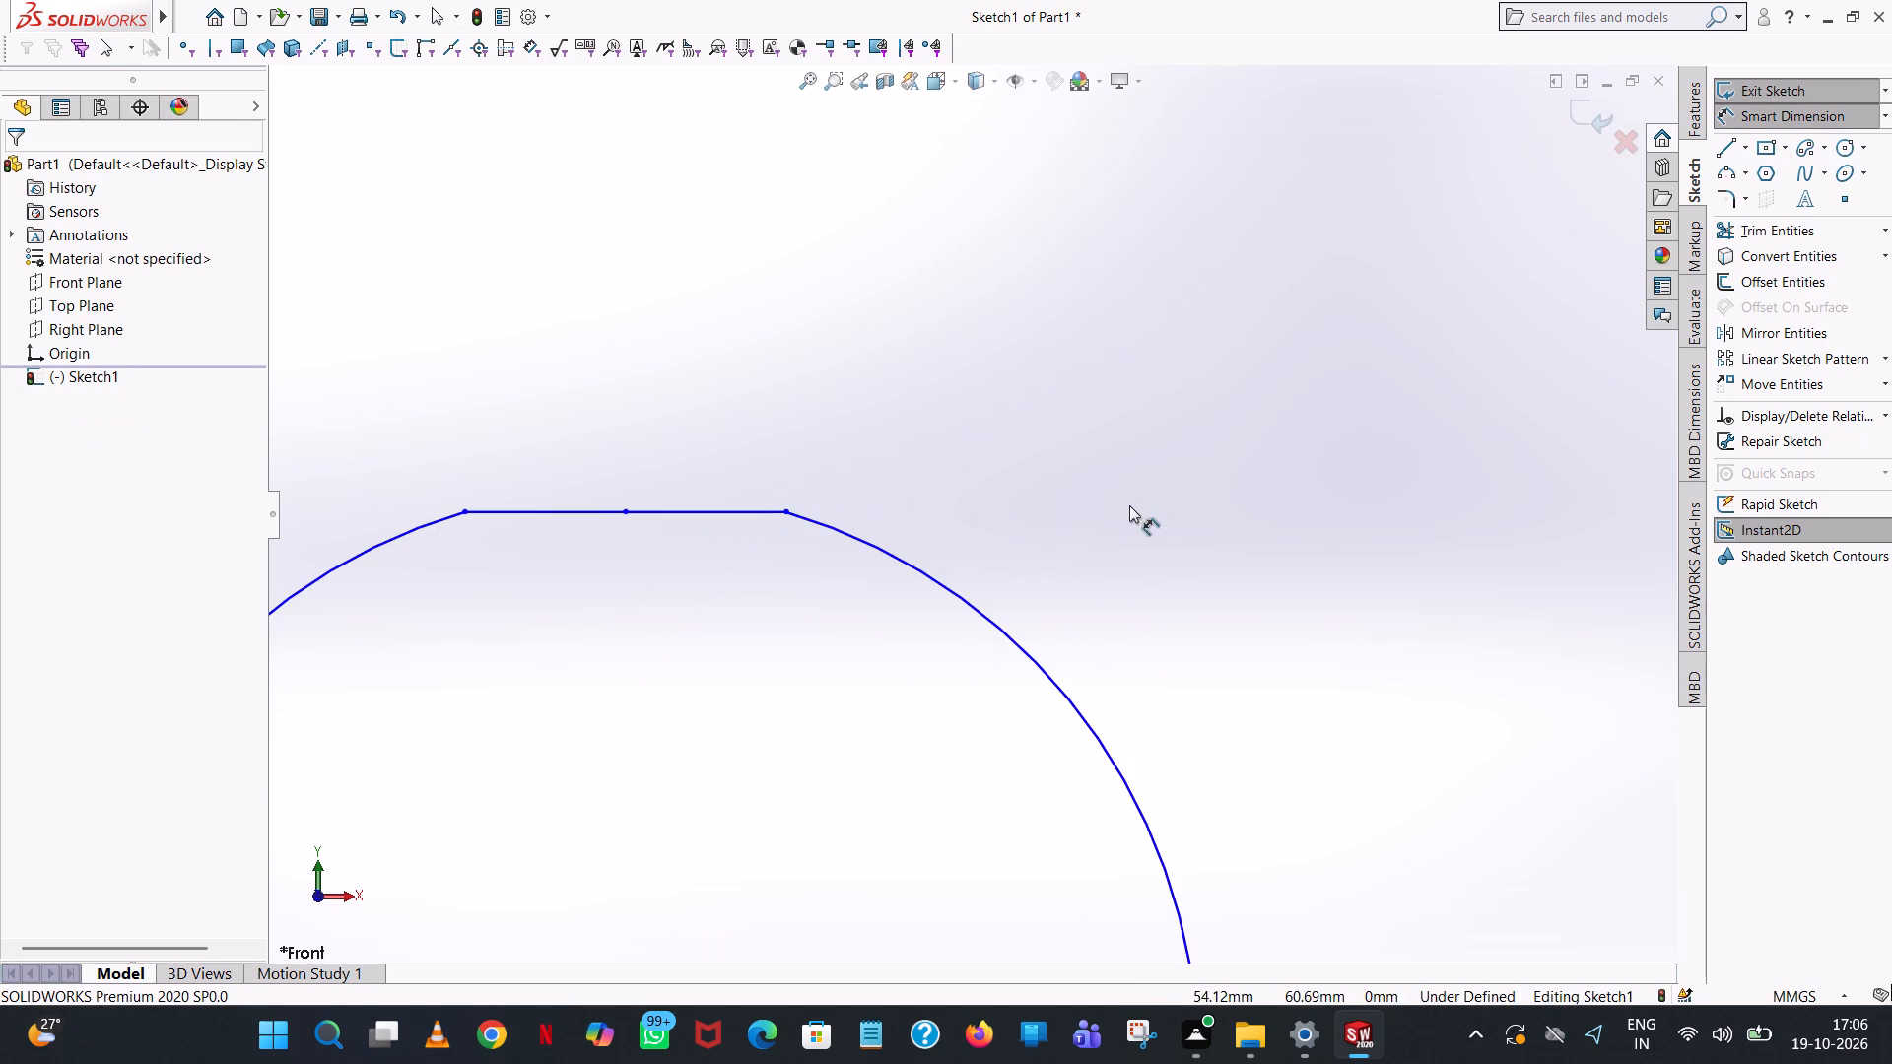
{"action": "left_click", "coordinate": [984, 616]}
{"action": "left_click", "coordinate": [1246, 455]}
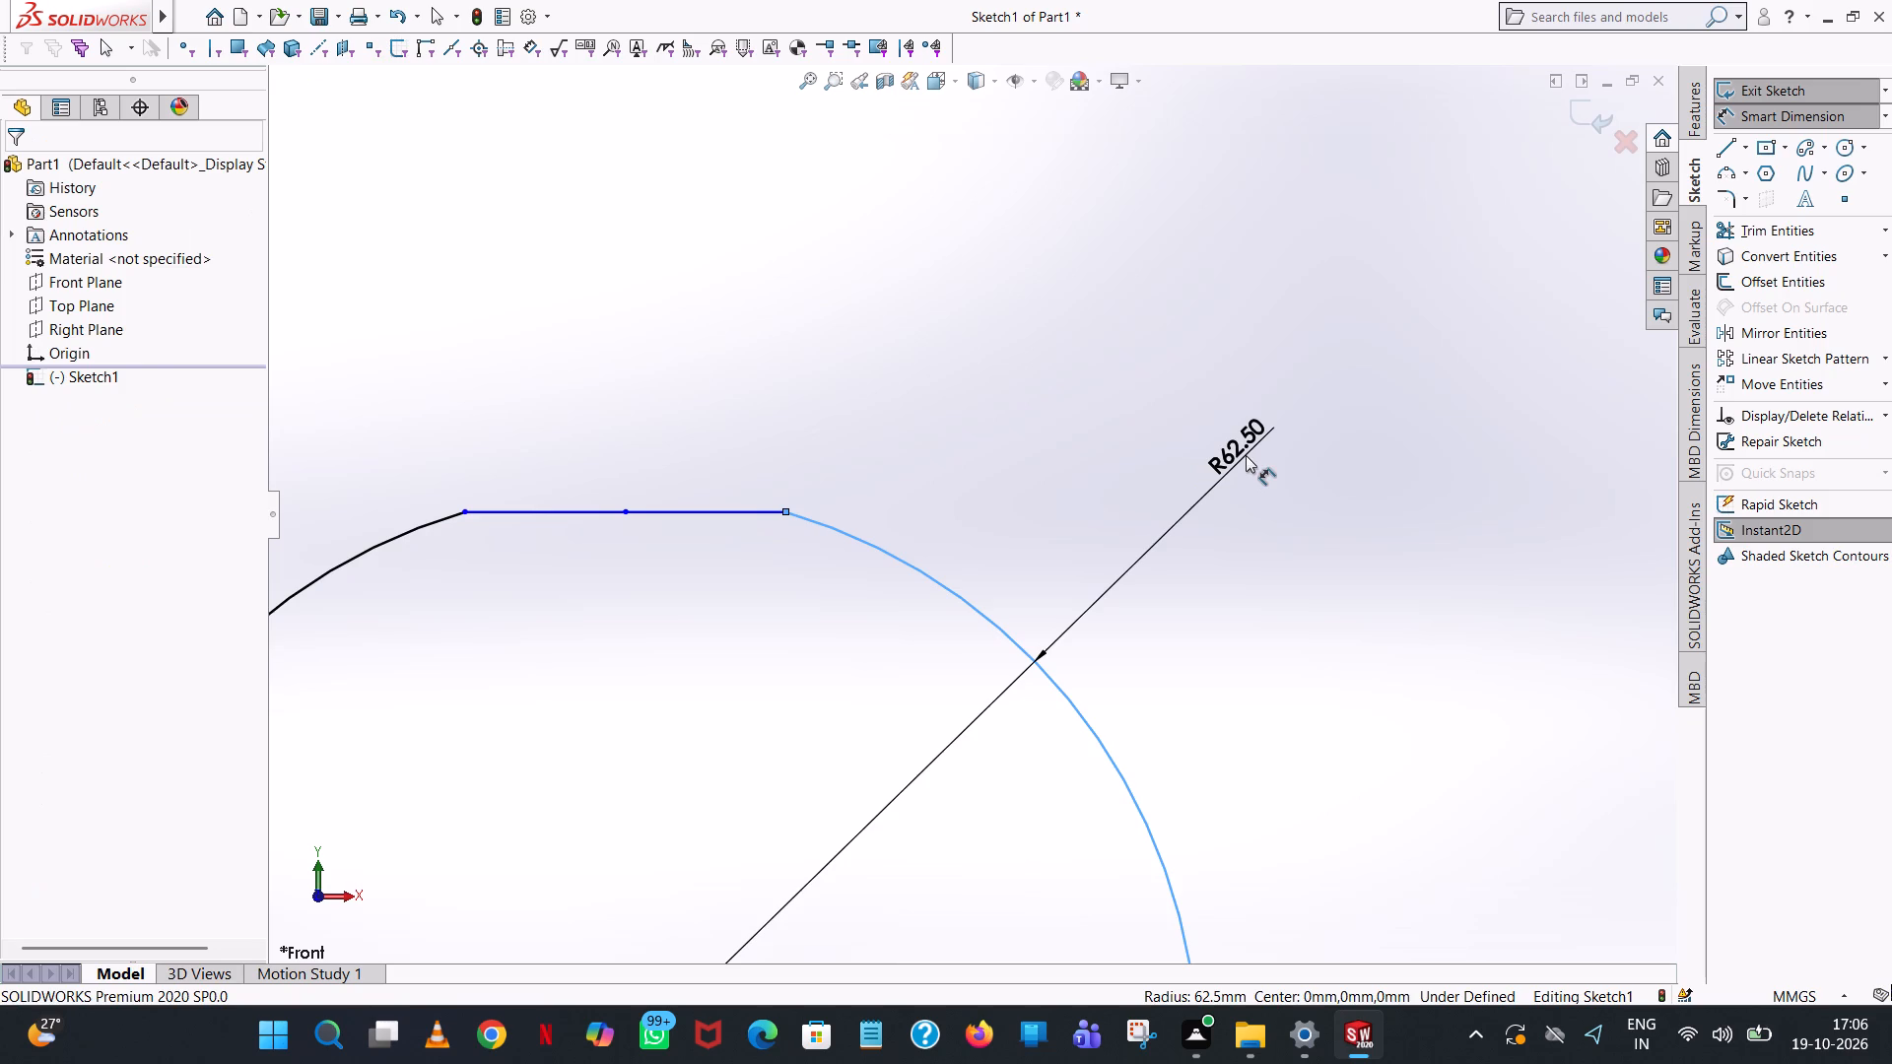
{"action": "left_click", "coordinate": [1162, 419]}
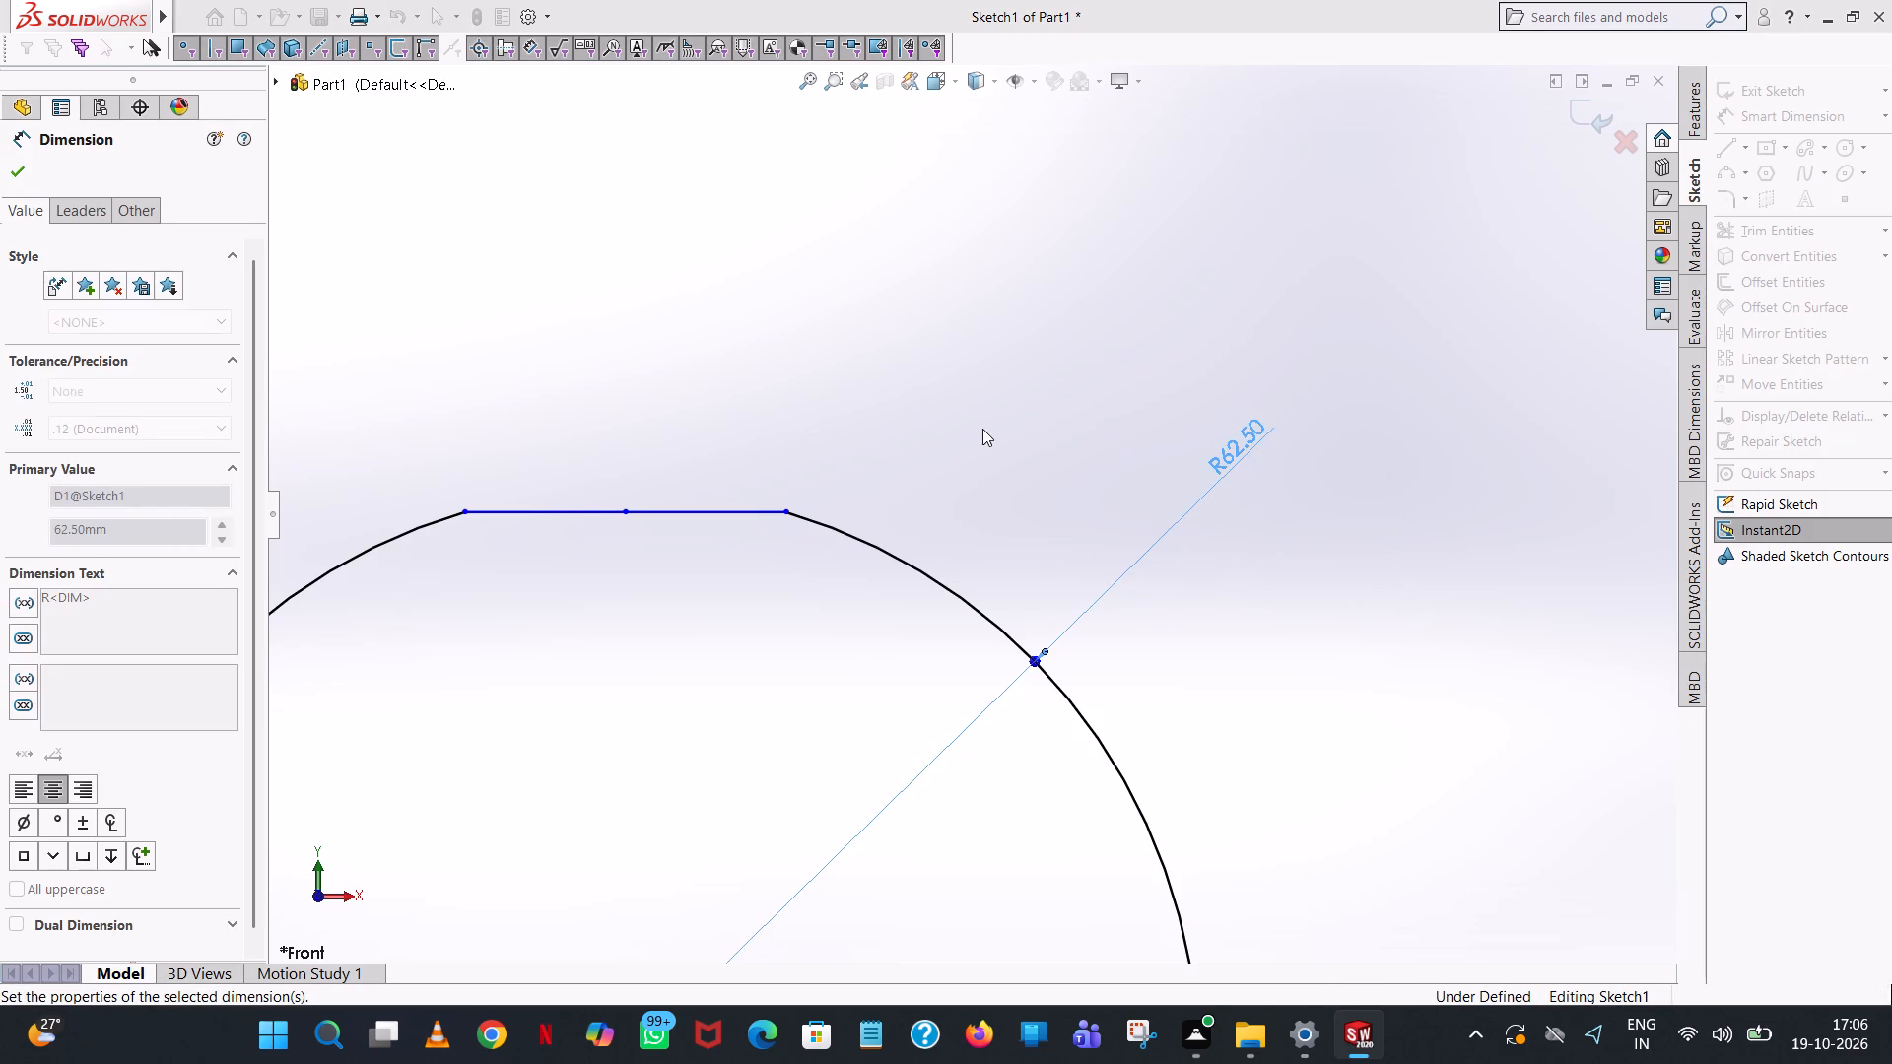
Add a 35 mm horizontal dimension between the two endpoints of the top flat.
{"action": "scroll", "coordinate": [982, 429], "scroll_direction": "up", "scroll_amount": 2}
{"action": "left_click", "coordinate": [843, 515]}
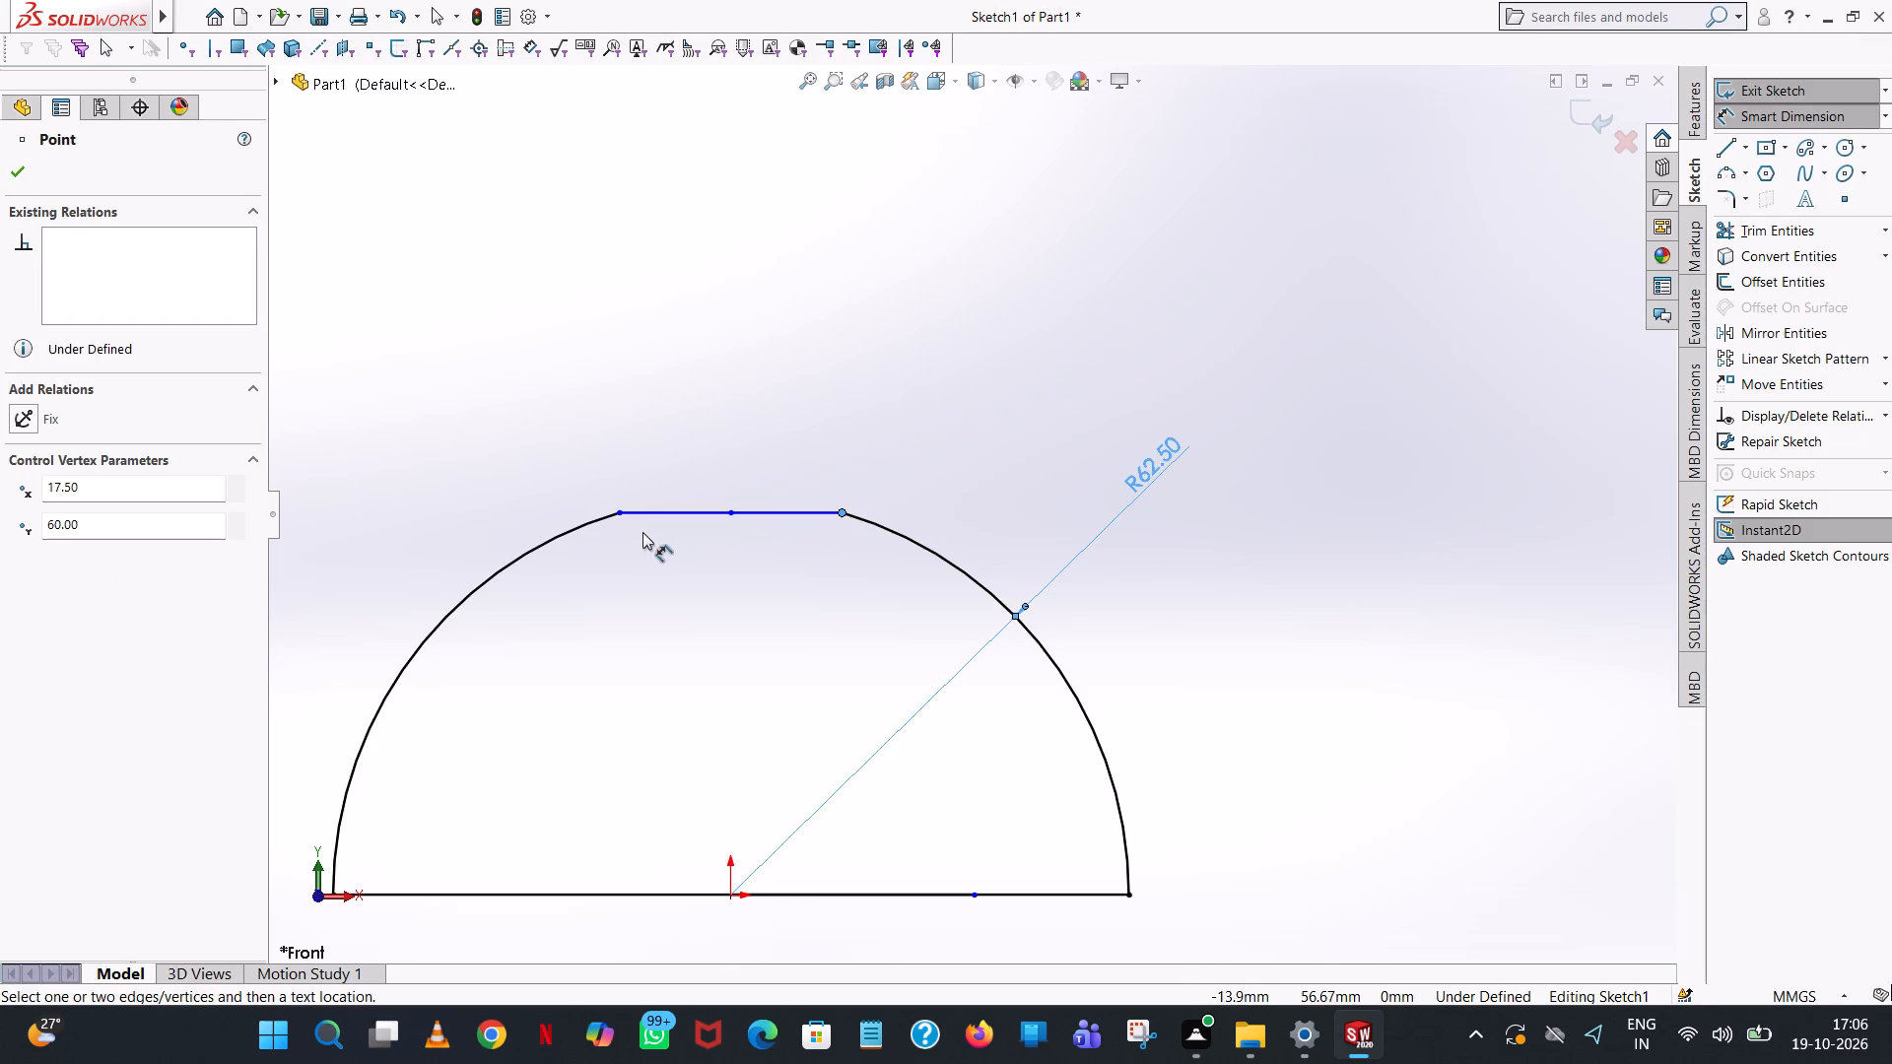
{"action": "left_click", "coordinate": [620, 514]}
{"action": "left_click", "coordinate": [732, 295]}
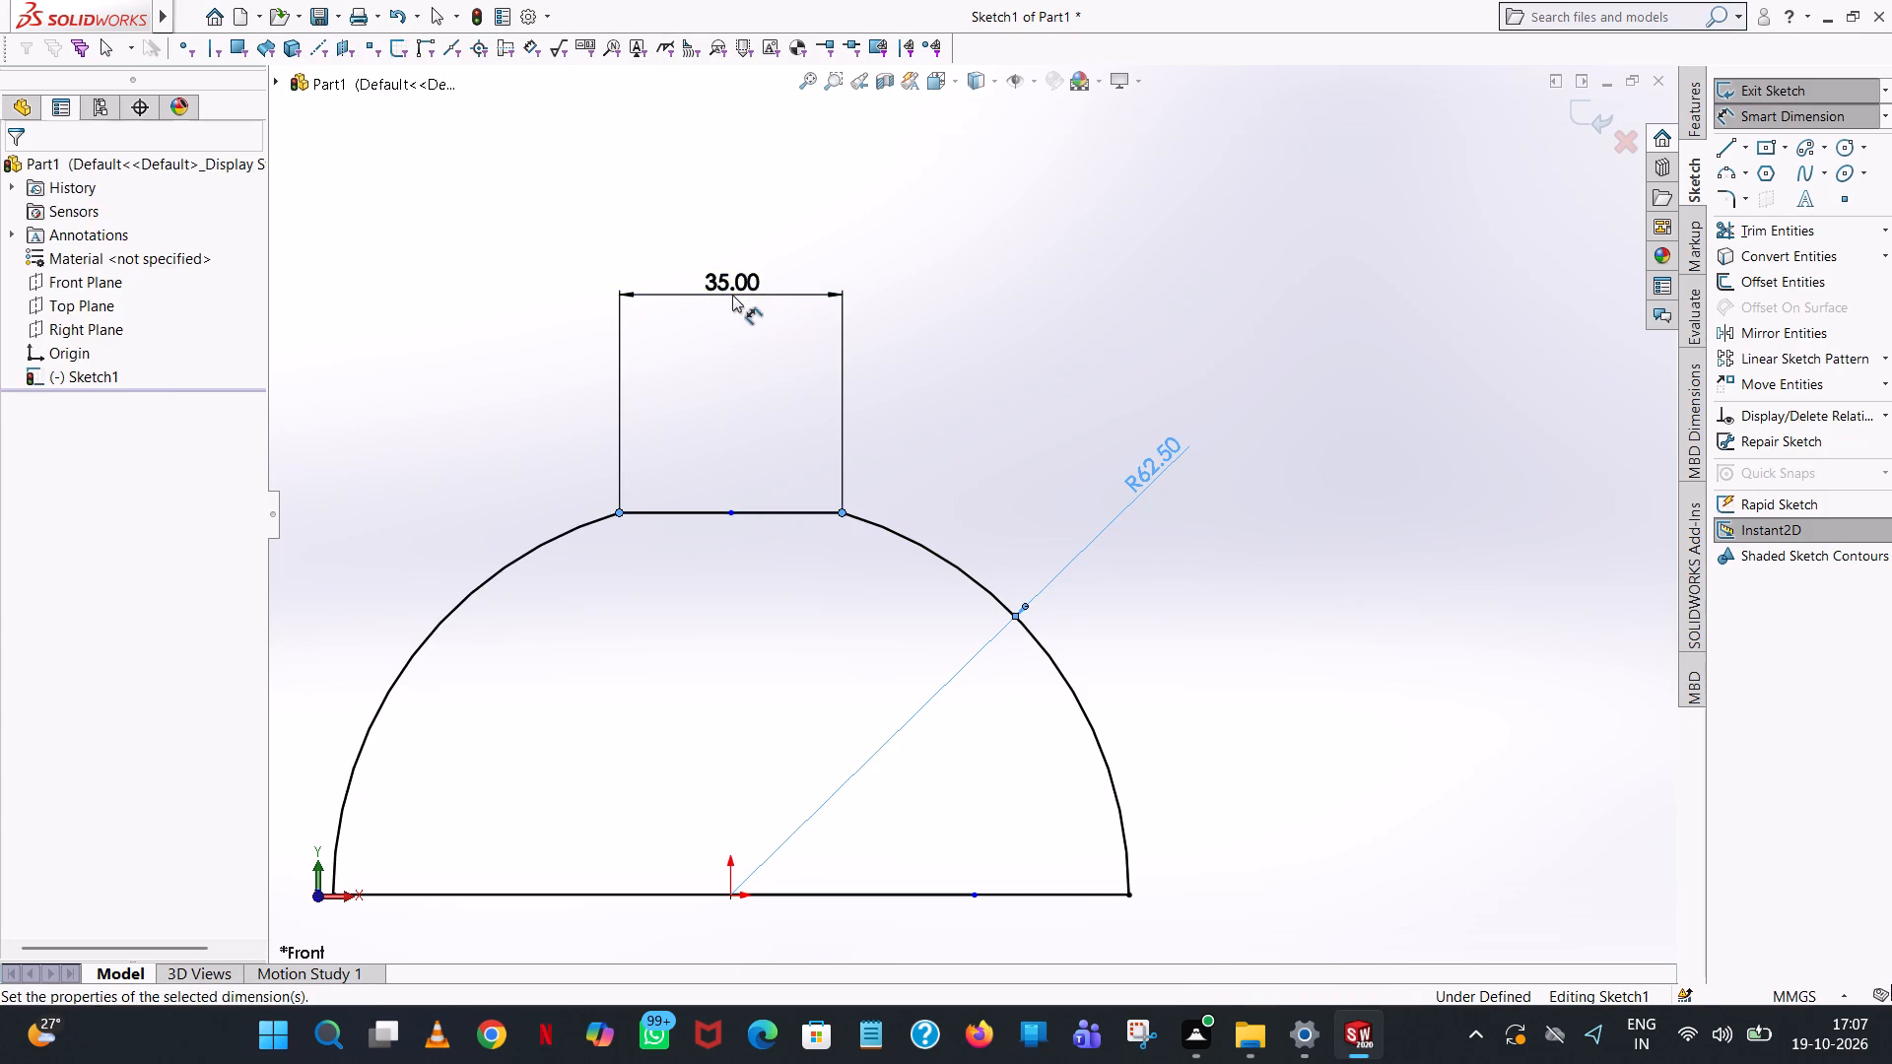
{"action": "left_click", "coordinate": [649, 267]}
{"action": "left_click", "coordinate": [987, 223]}
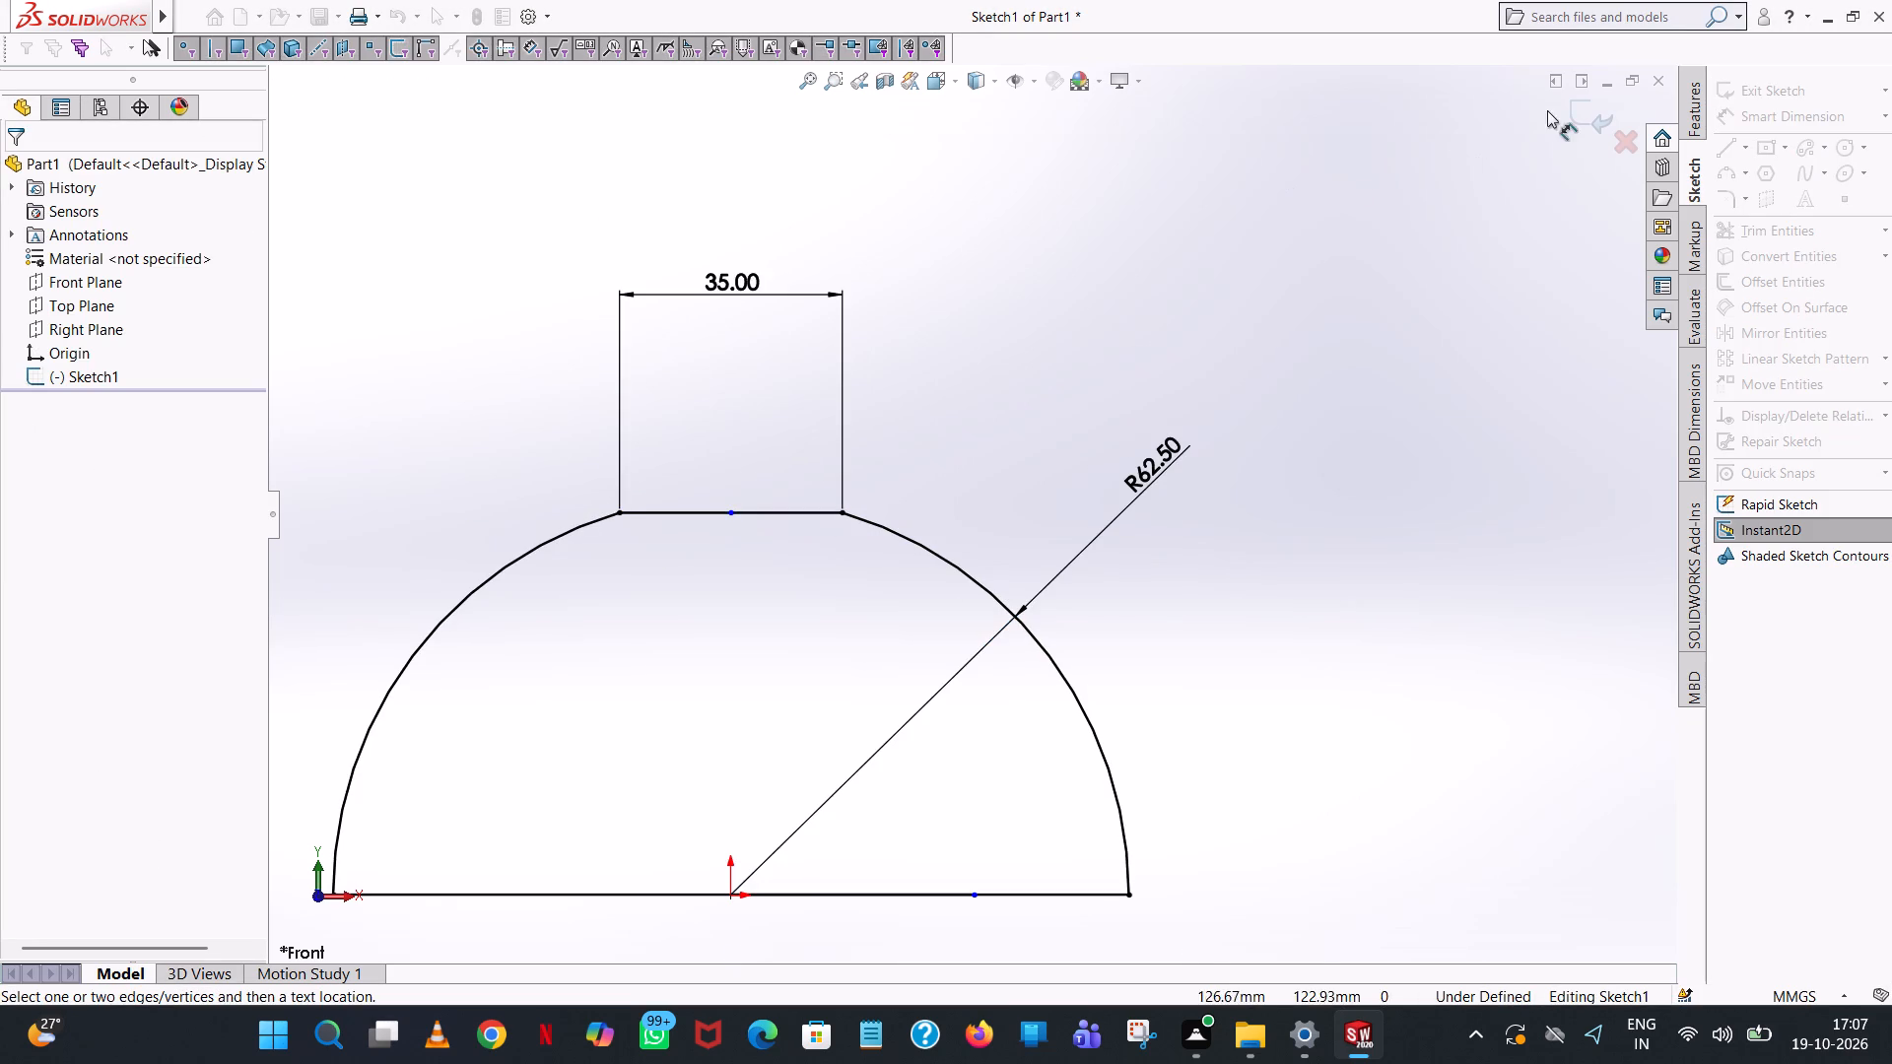
Add a 60 mm vertical dimension from the origin to the midpoint of the top flat.
{"action": "left_click", "coordinate": [727, 512]}
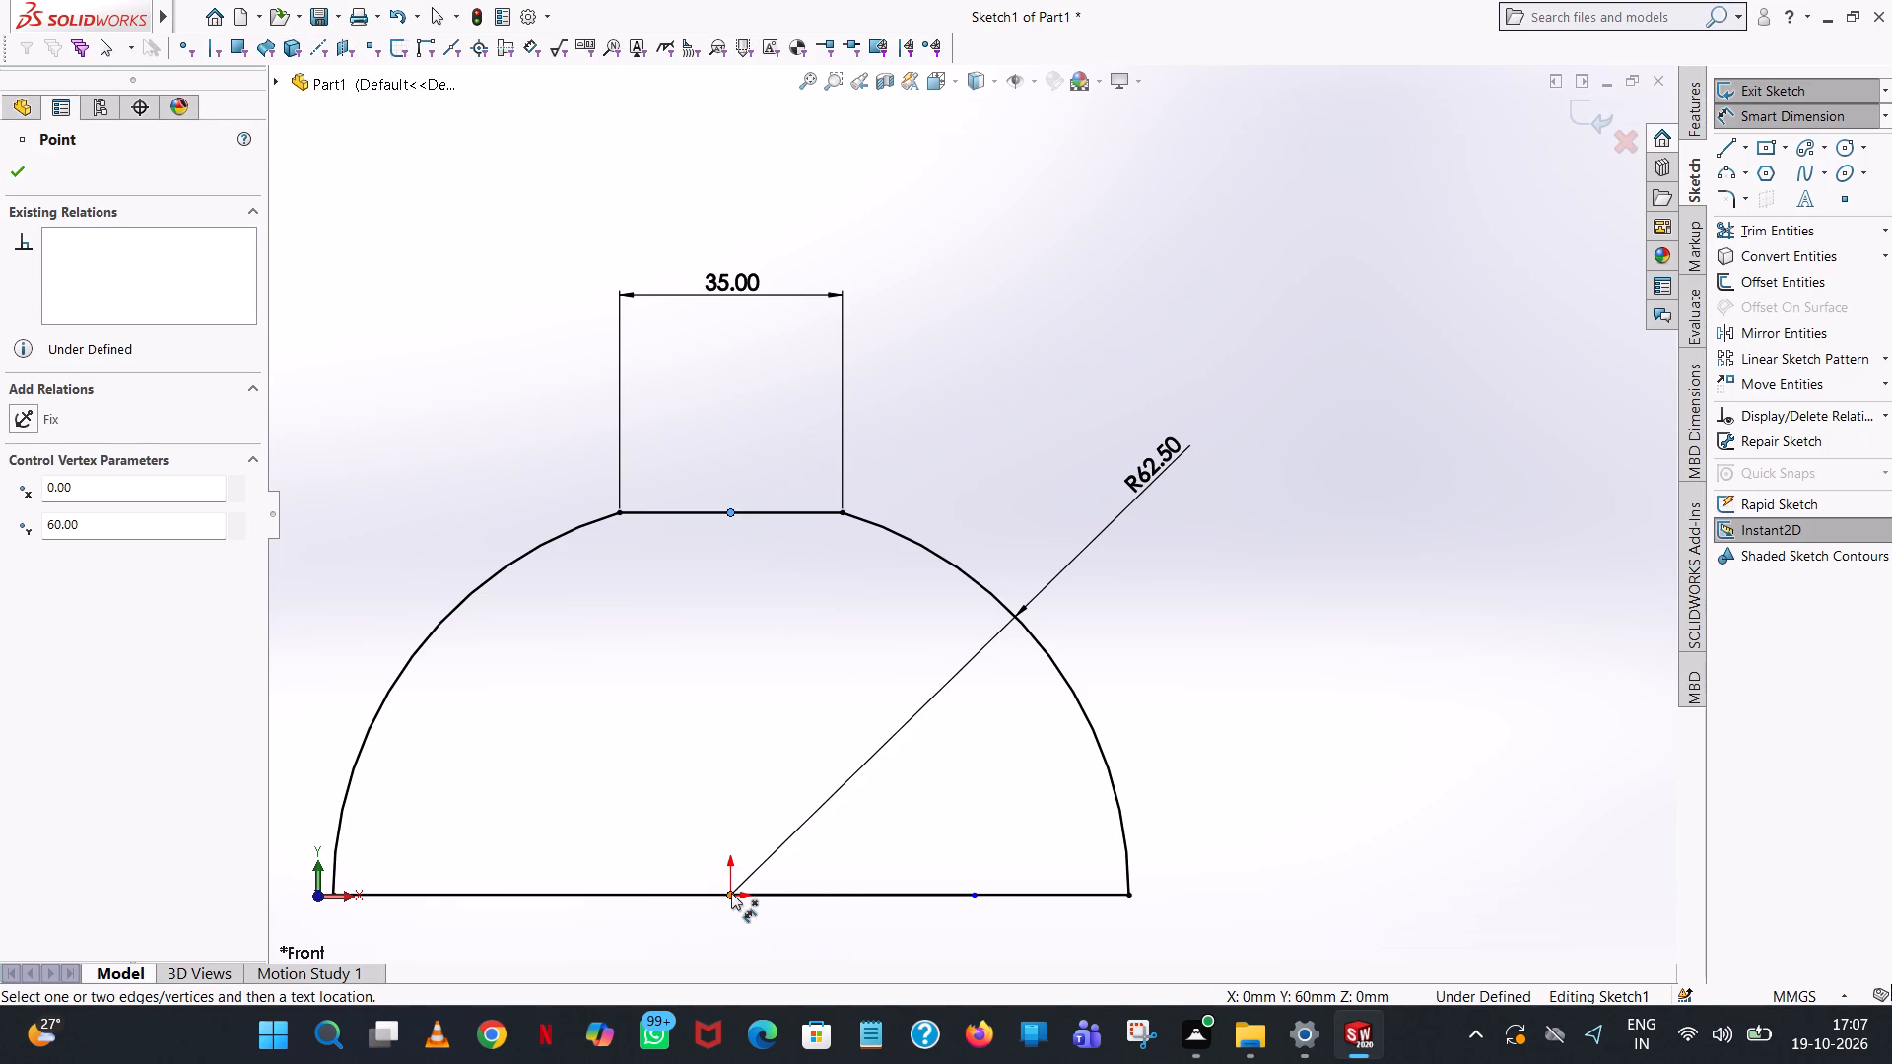
{"action": "left_click", "coordinate": [731, 893]}
{"action": "left_click", "coordinate": [1417, 702]}
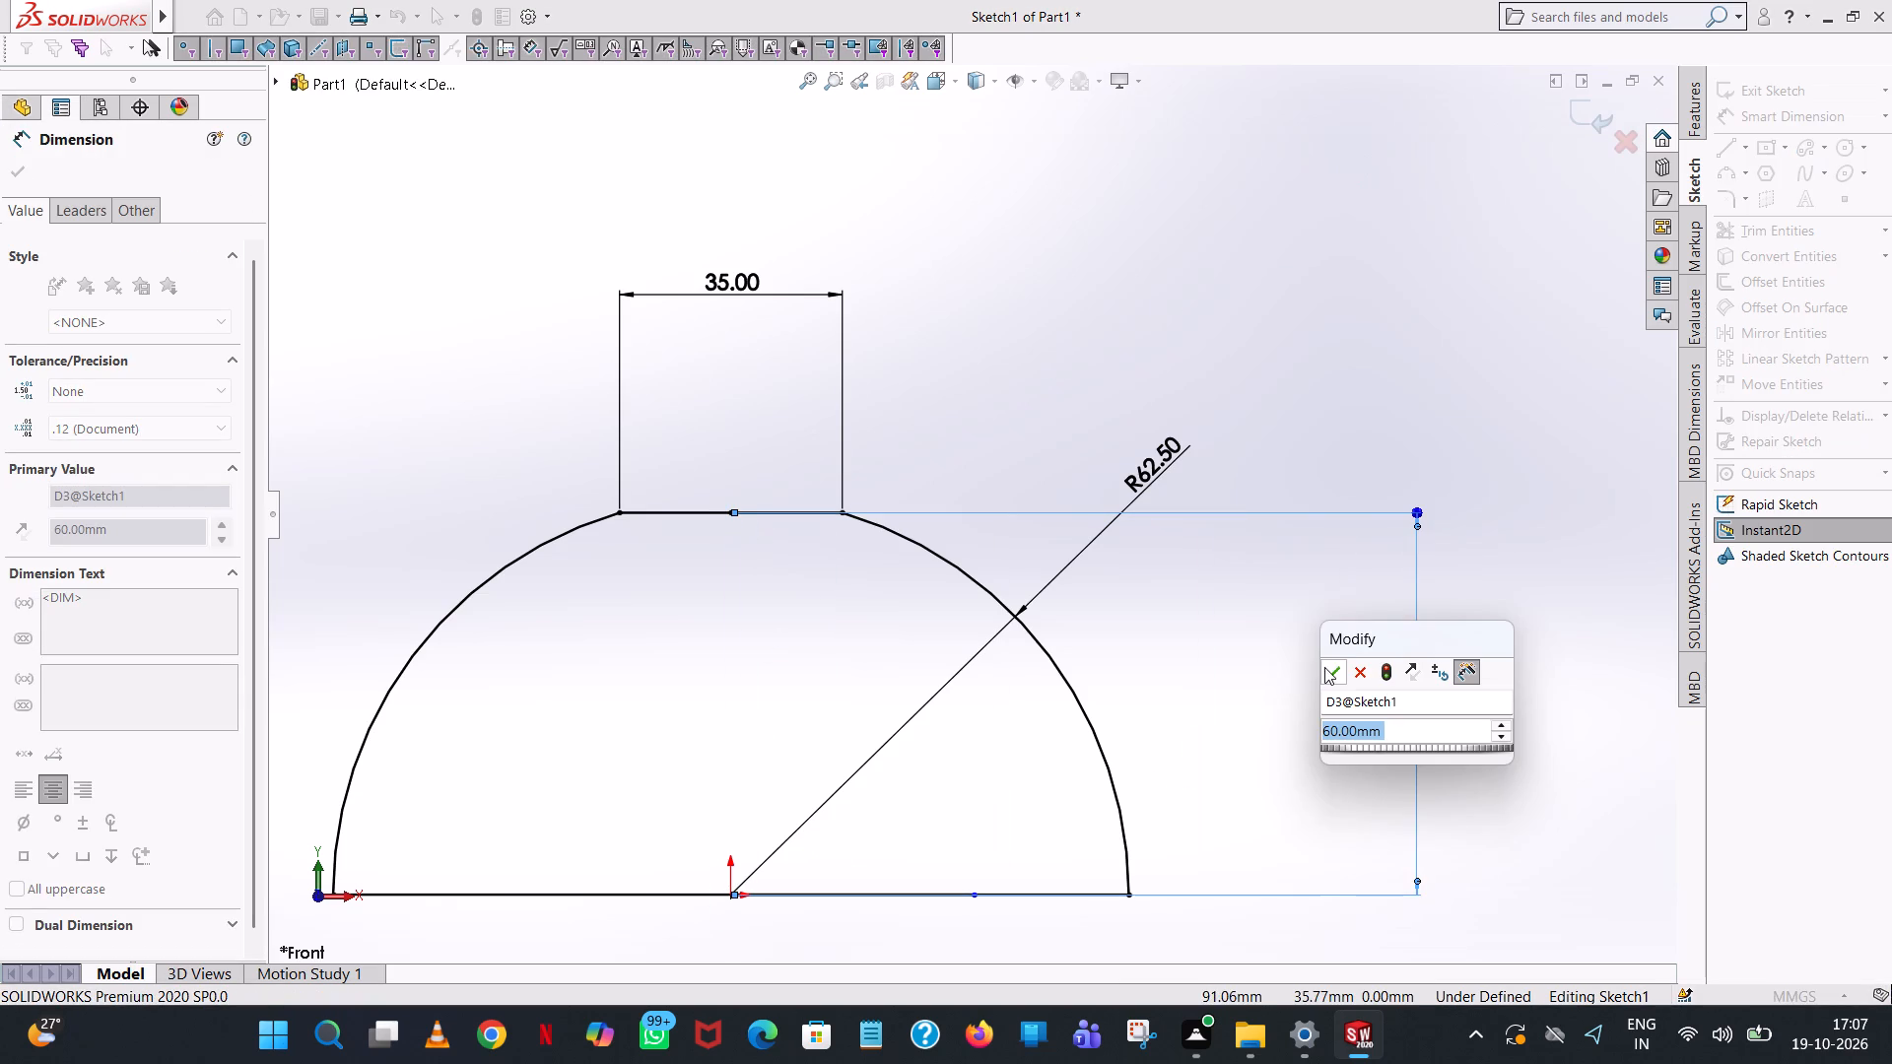
{"action": "left_click", "coordinate": [1332, 666]}
{"action": "left_click", "coordinate": [1301, 358]}
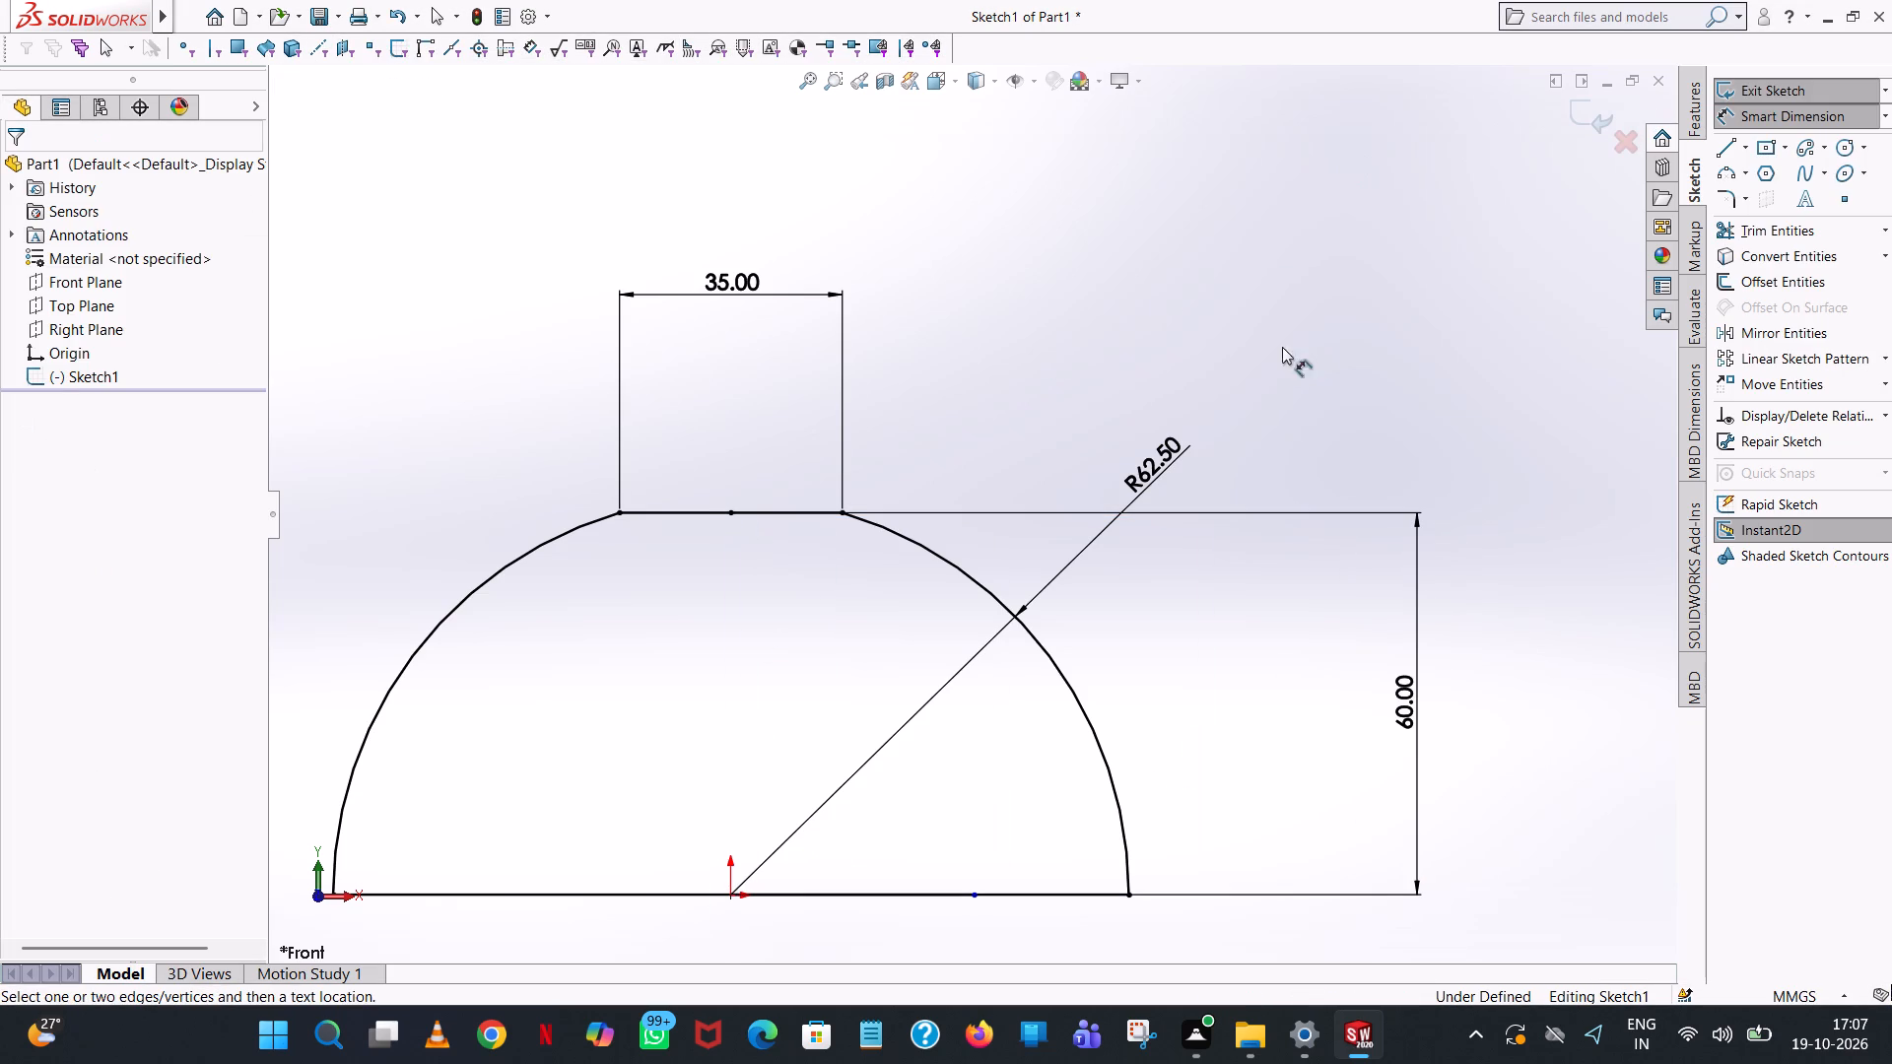
Extrude the closed half-round profile region as a blind boss 10 mm deep.
{"action": "scroll", "coordinate": [819, 716], "scroll_direction": "up", "scroll_amount": 1}
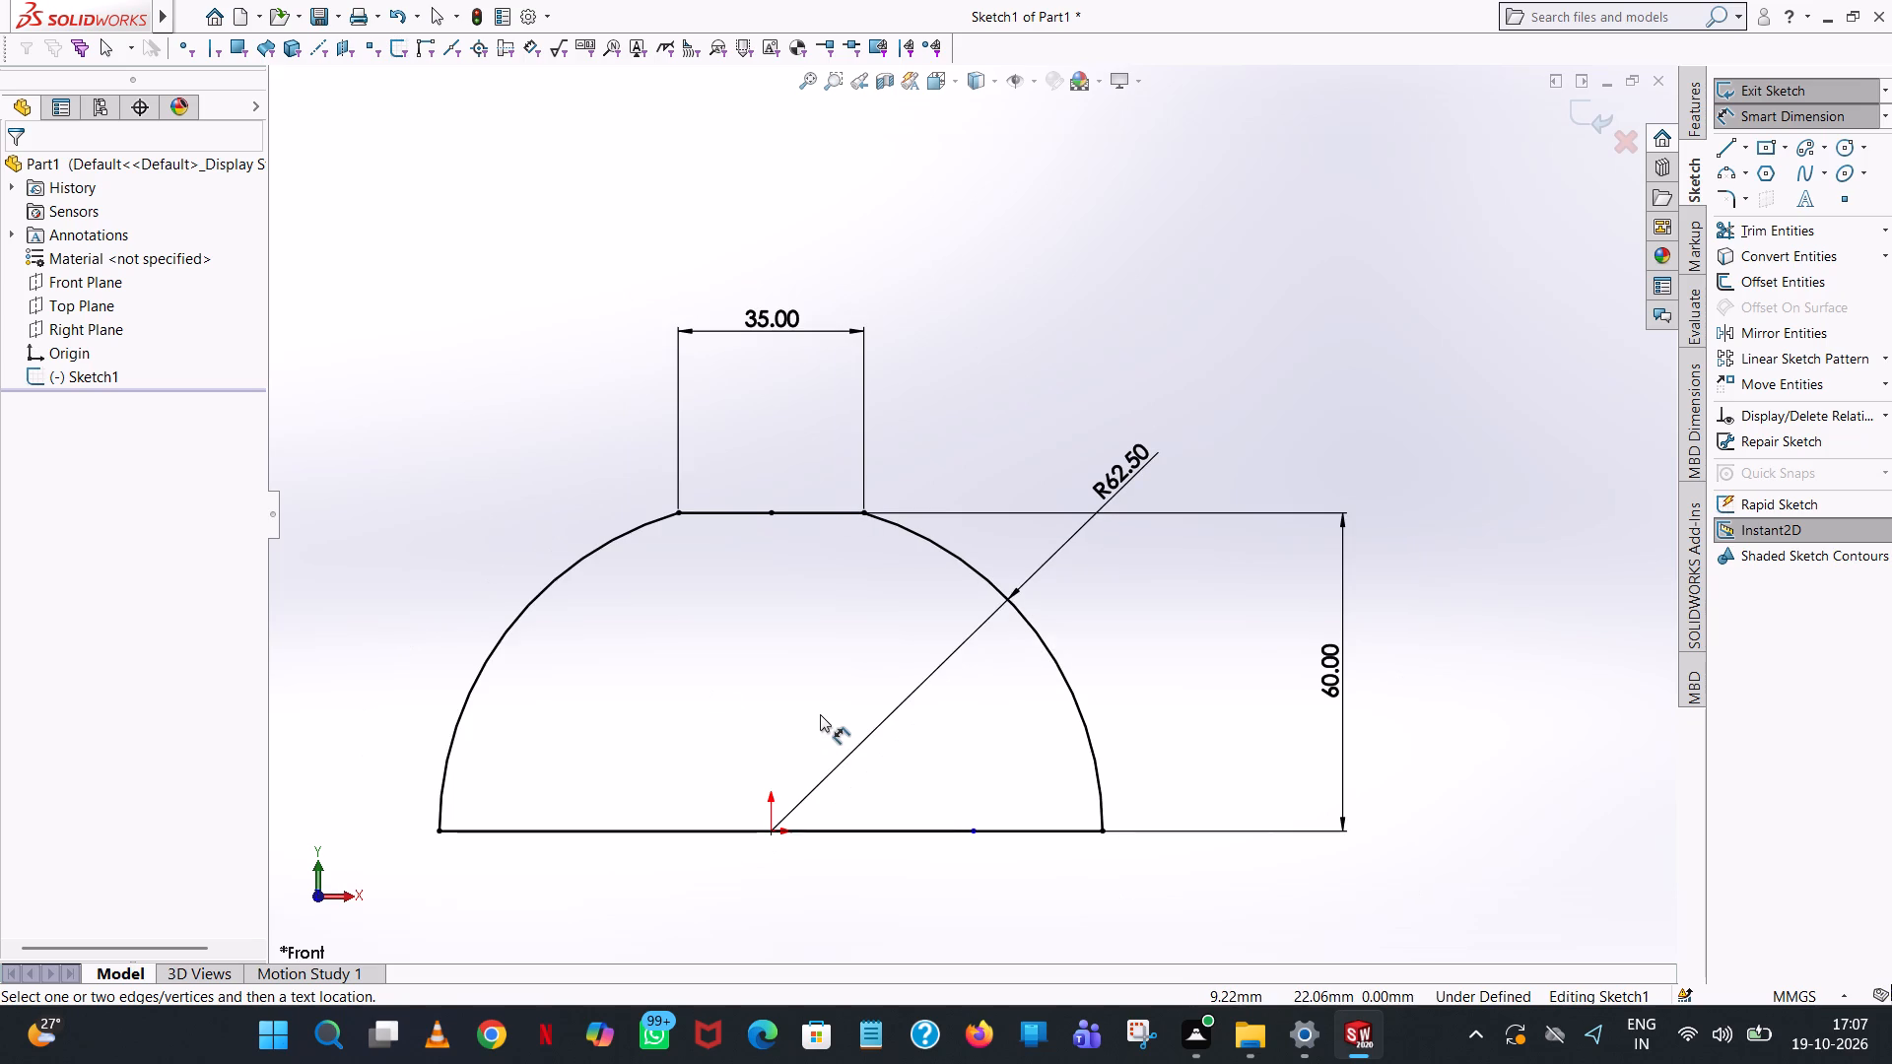
{"action": "scroll", "coordinate": [820, 714], "scroll_direction": "up", "scroll_amount": 1}
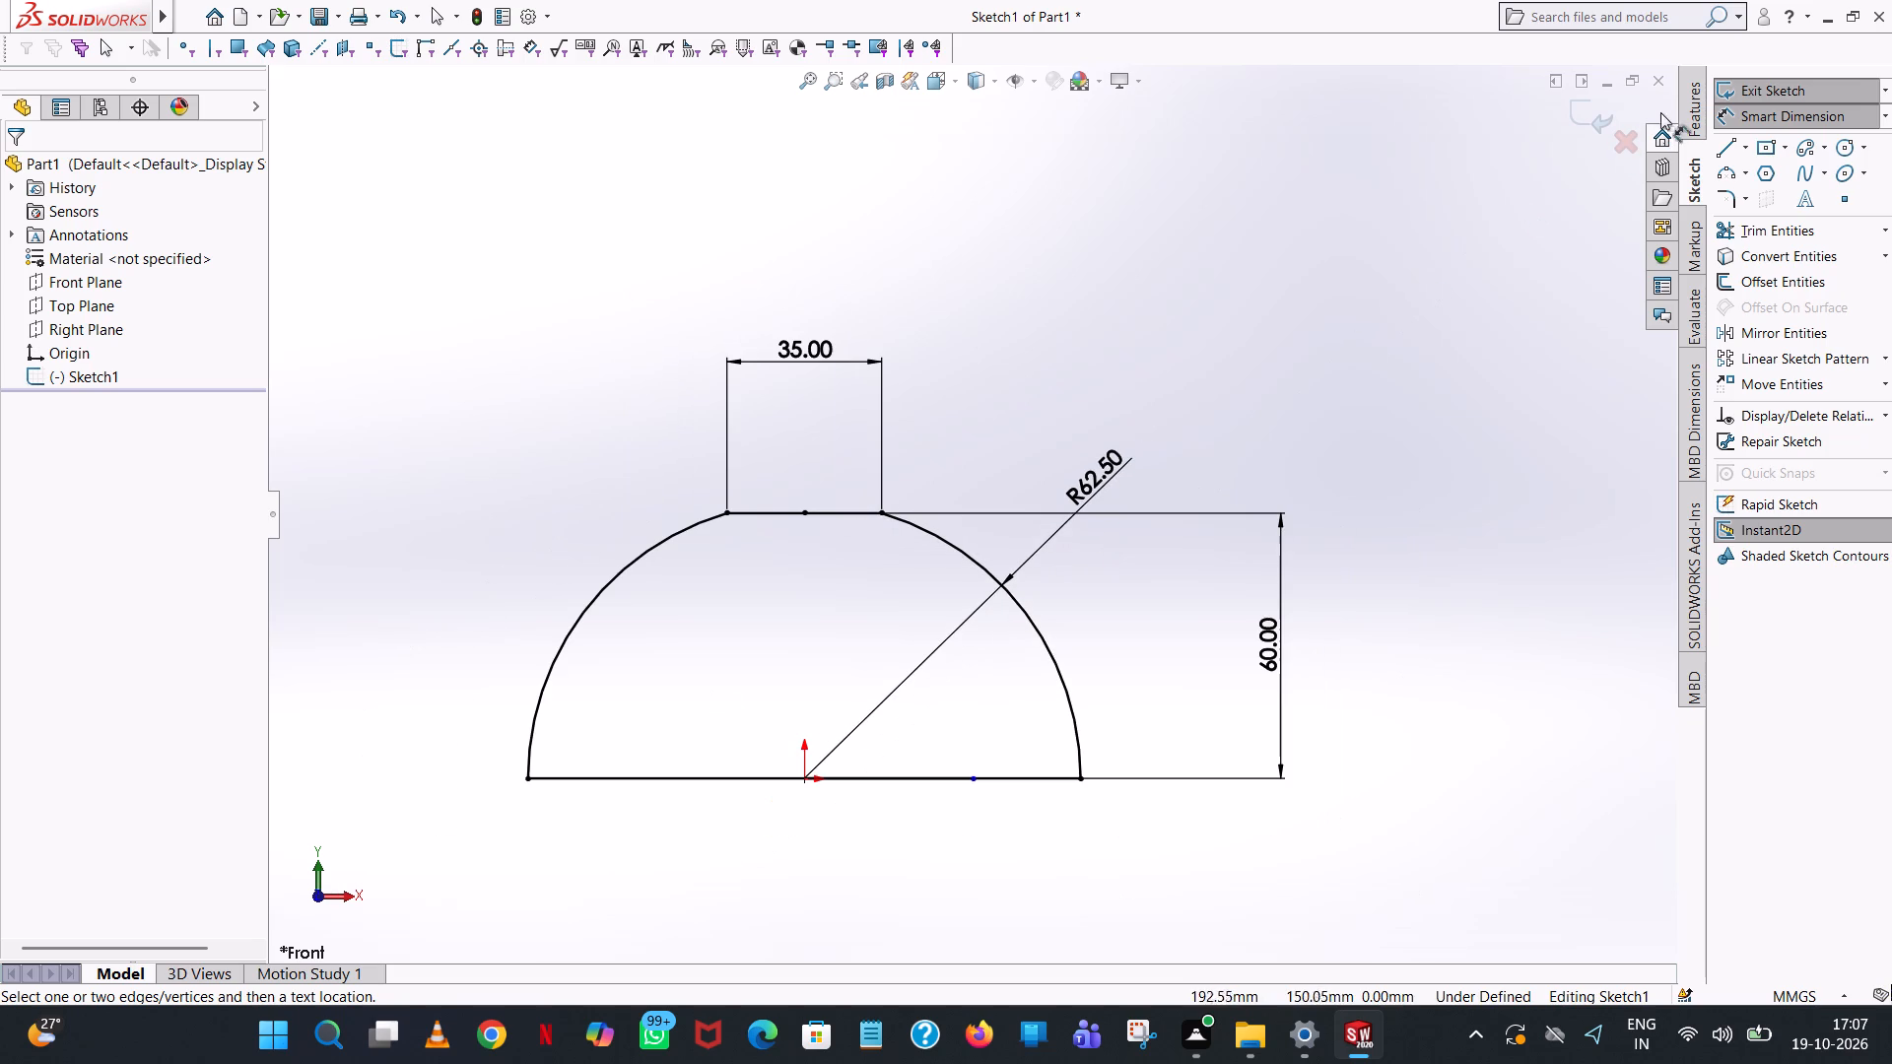
{"action": "left_click", "coordinate": [1687, 94]}
{"action": "left_click", "coordinate": [1719, 79]}
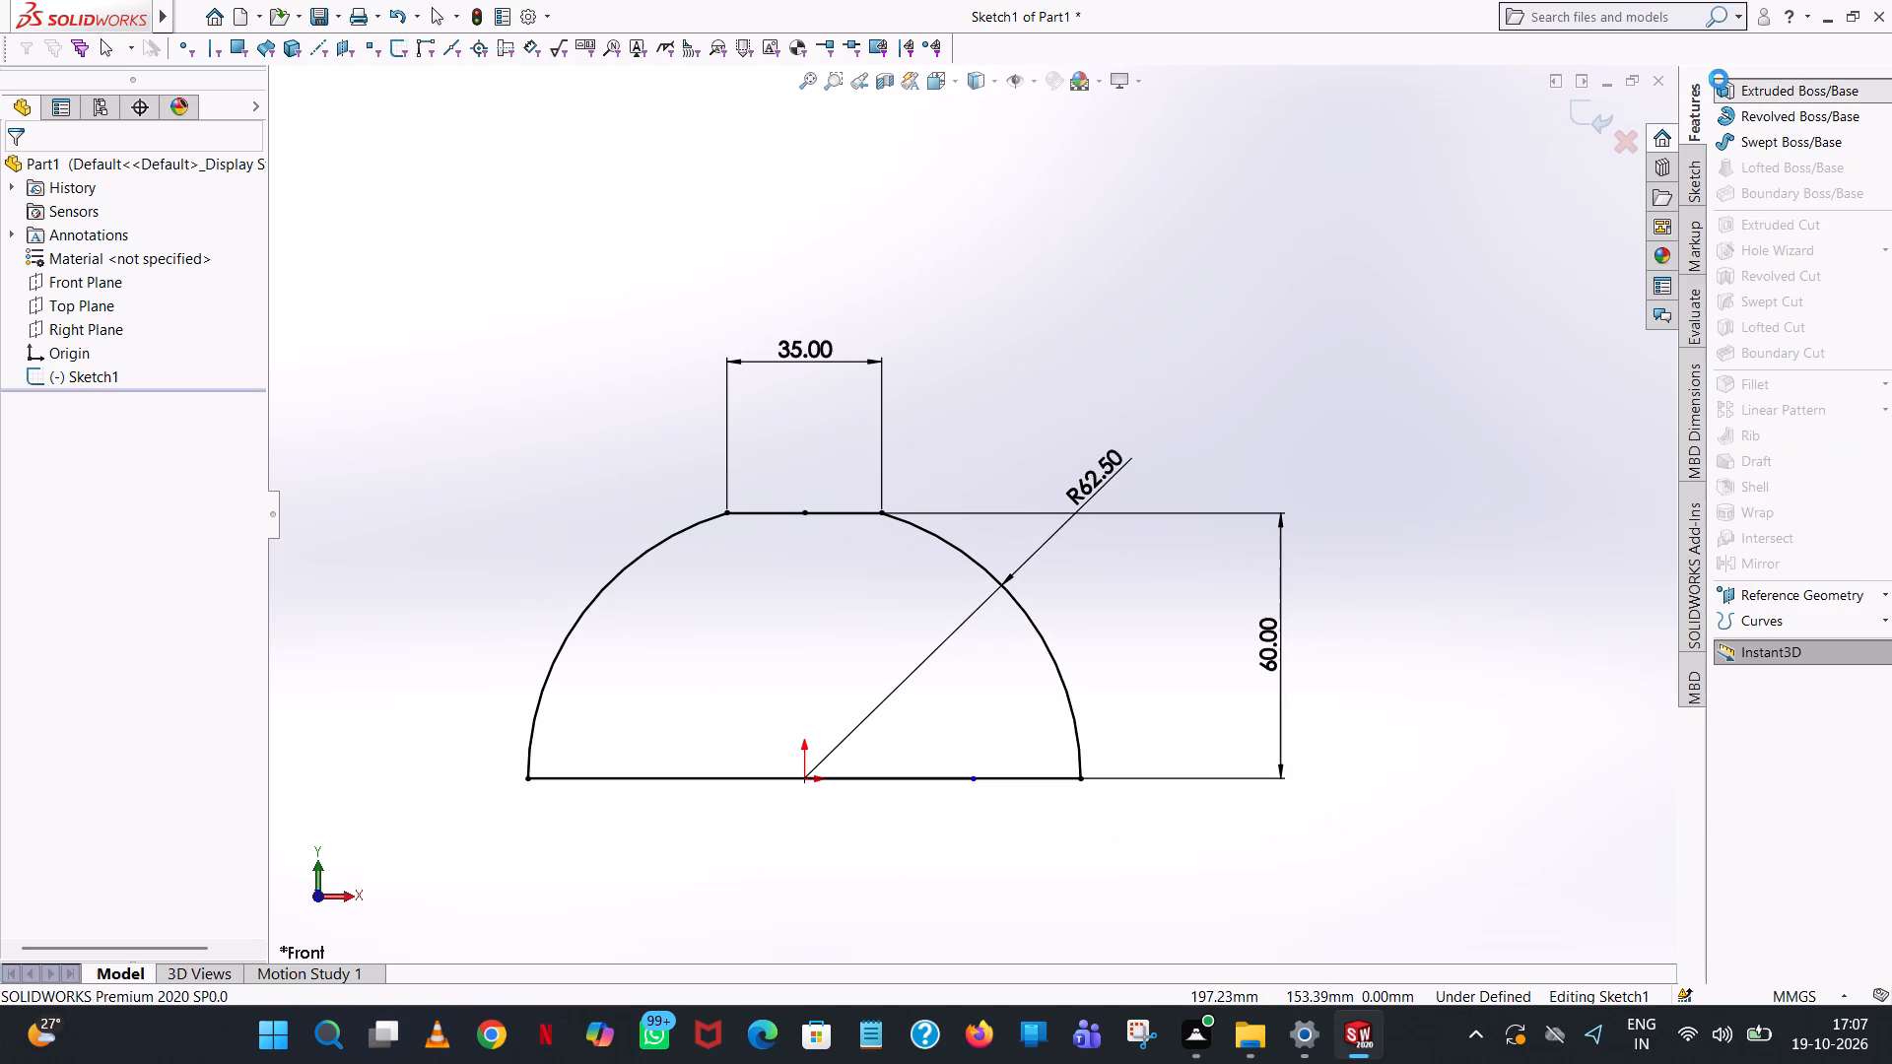
{"action": "left_click", "coordinate": [914, 606]}
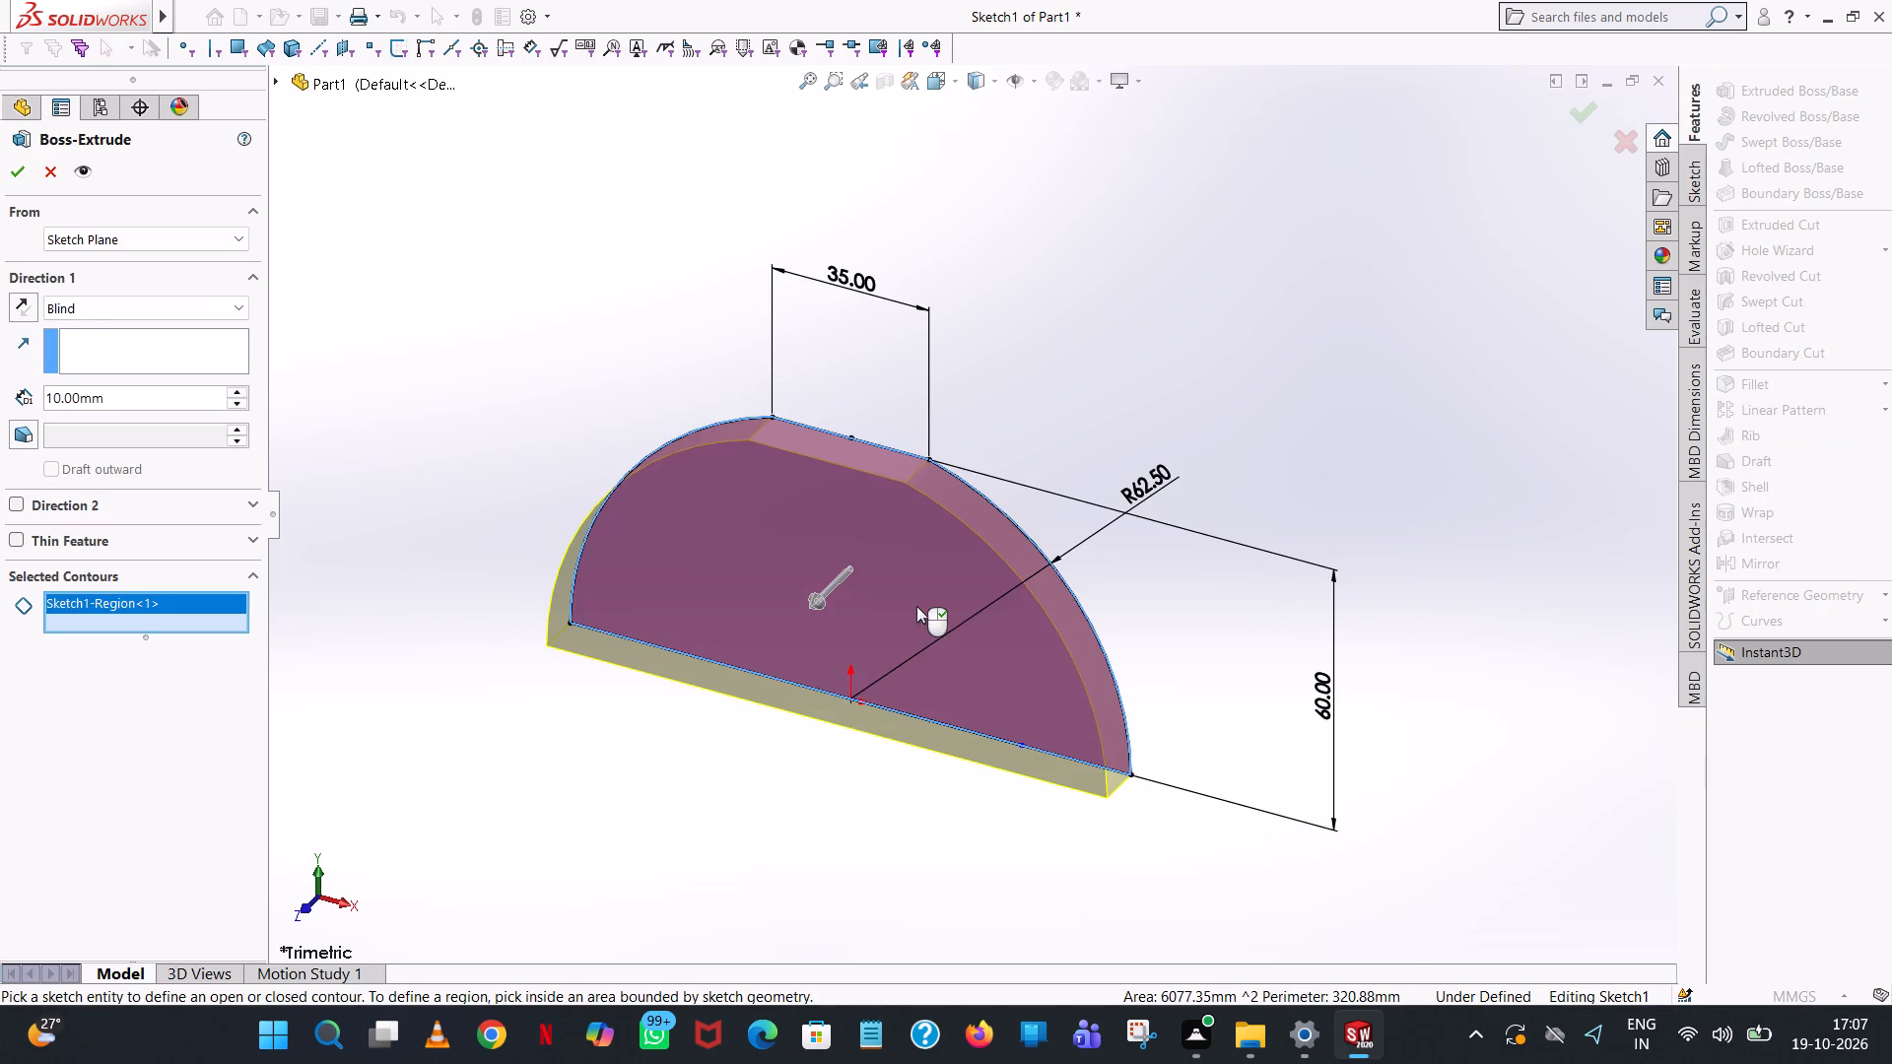
{"action": "scroll", "coordinate": [1247, 523], "scroll_direction": "up", "scroll_amount": 1}
{"action": "middle_click_drag", "start_coordinate": [1247, 523], "coordinate": [1109, 502]}
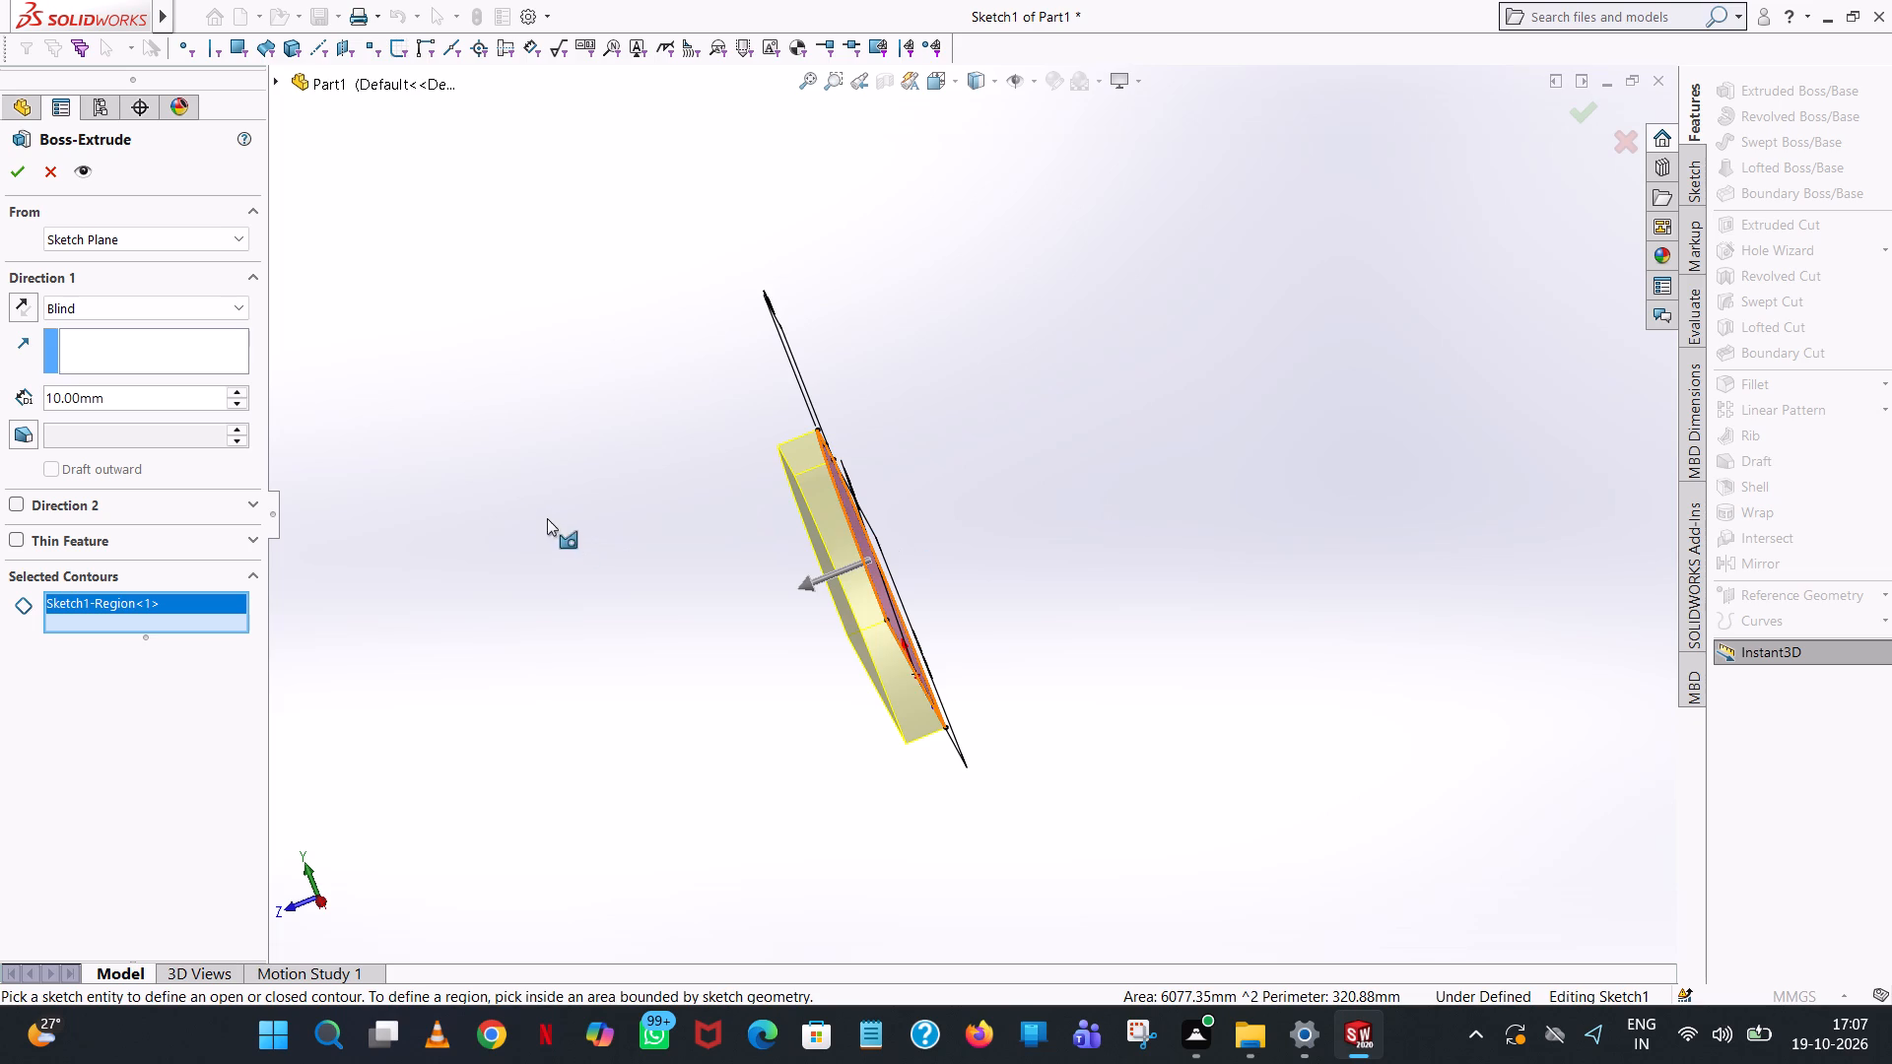
{"action": "left_click", "coordinate": [28, 179]}
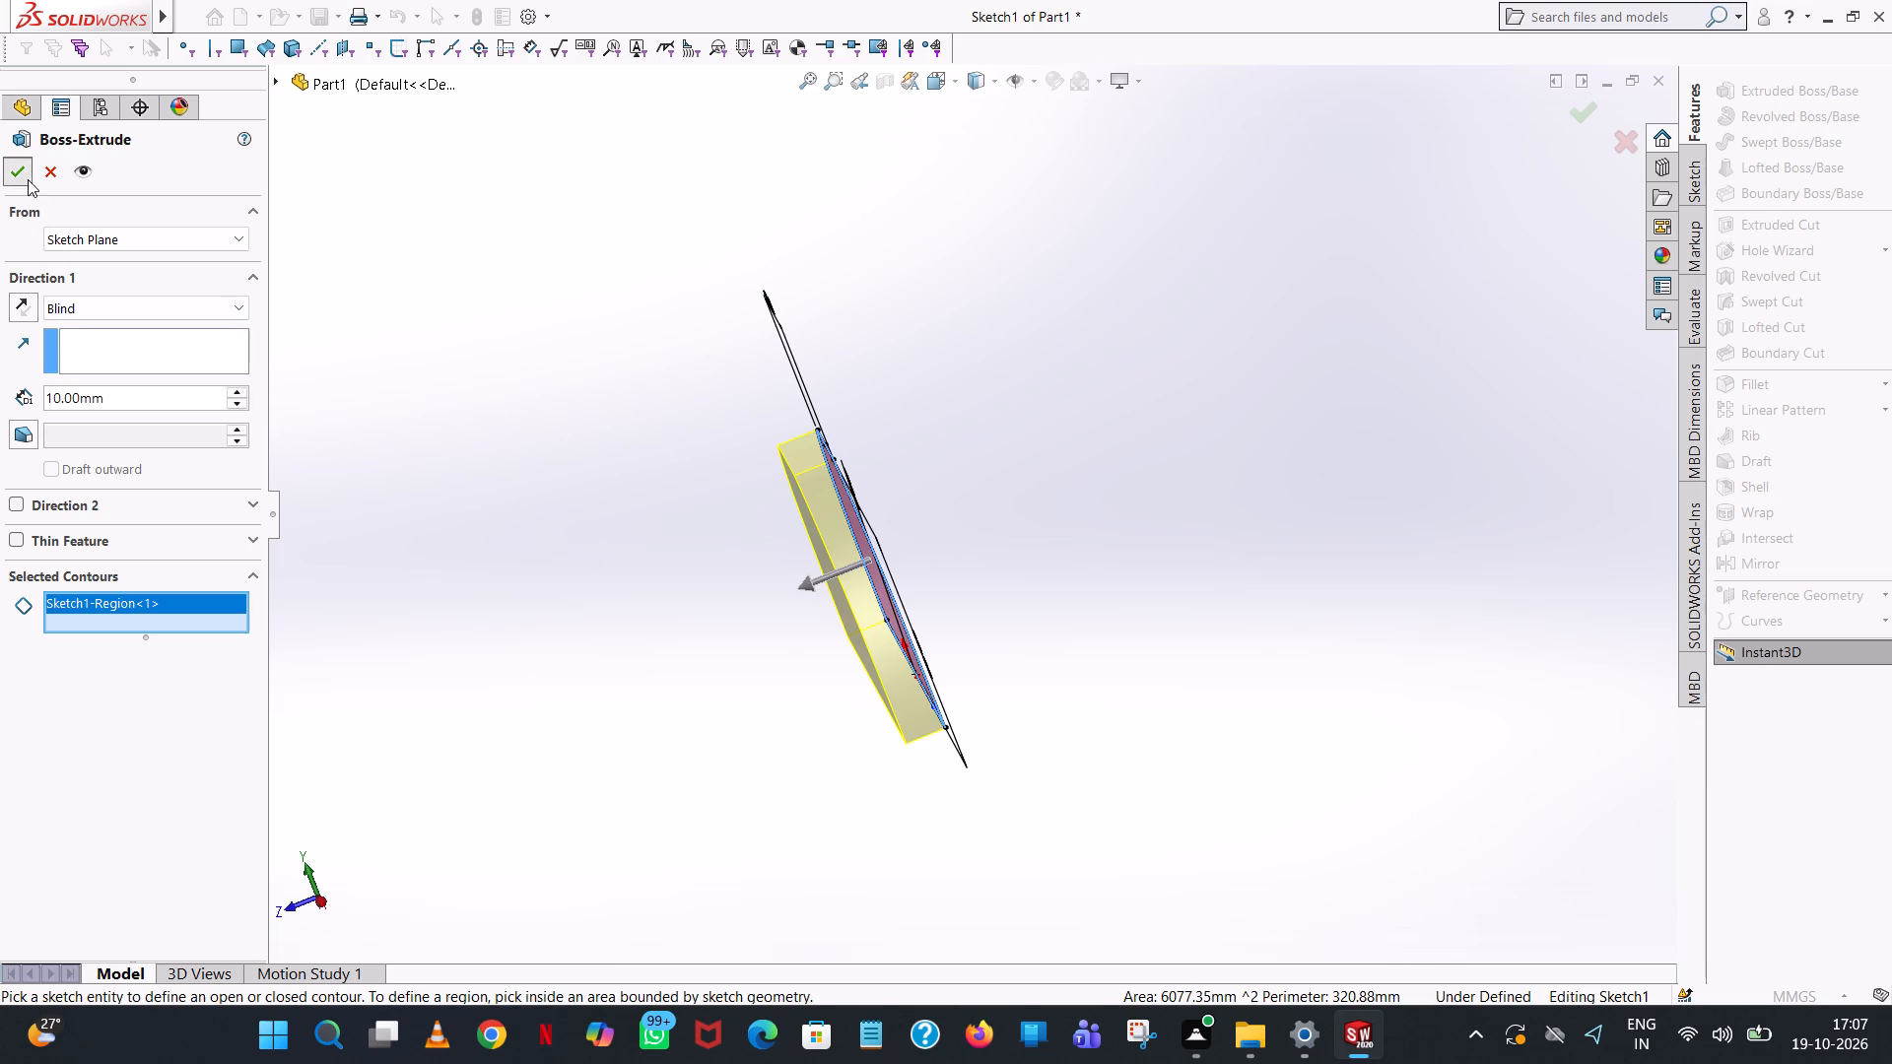
{"action": "left_click", "coordinate": [1048, 303]}
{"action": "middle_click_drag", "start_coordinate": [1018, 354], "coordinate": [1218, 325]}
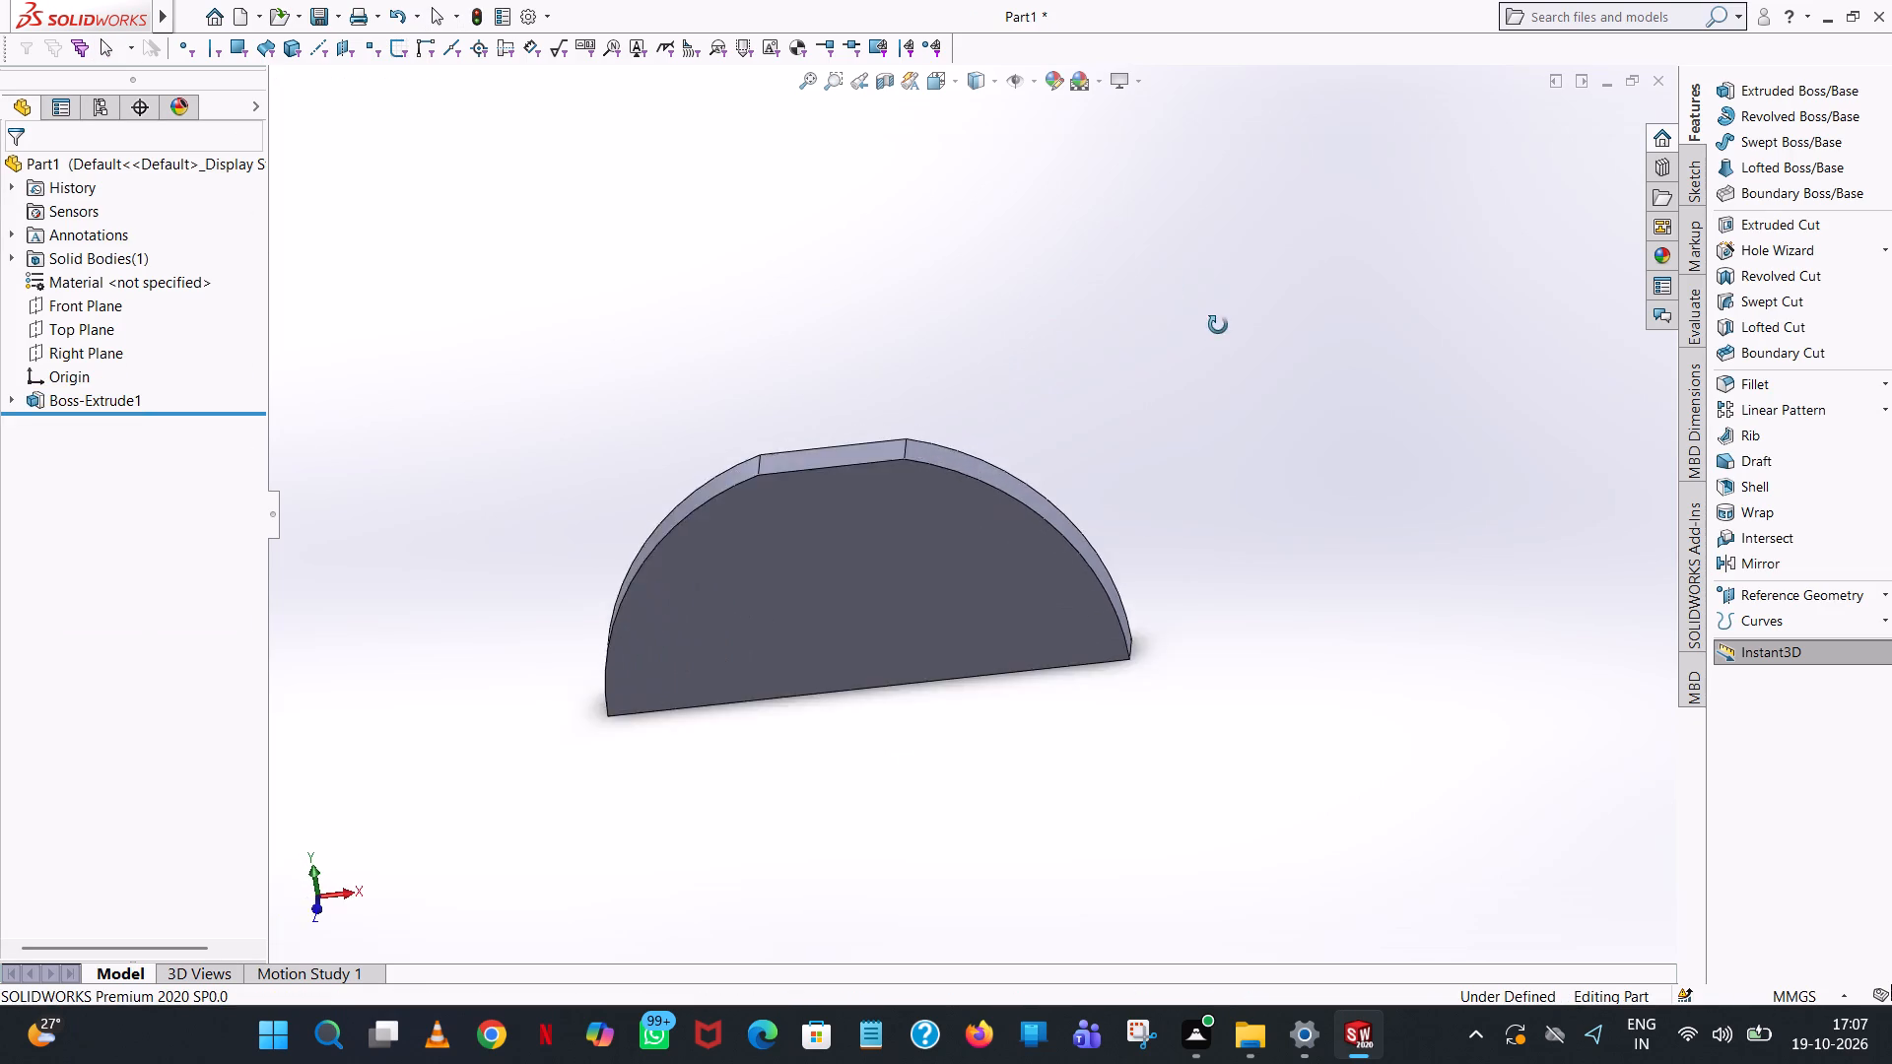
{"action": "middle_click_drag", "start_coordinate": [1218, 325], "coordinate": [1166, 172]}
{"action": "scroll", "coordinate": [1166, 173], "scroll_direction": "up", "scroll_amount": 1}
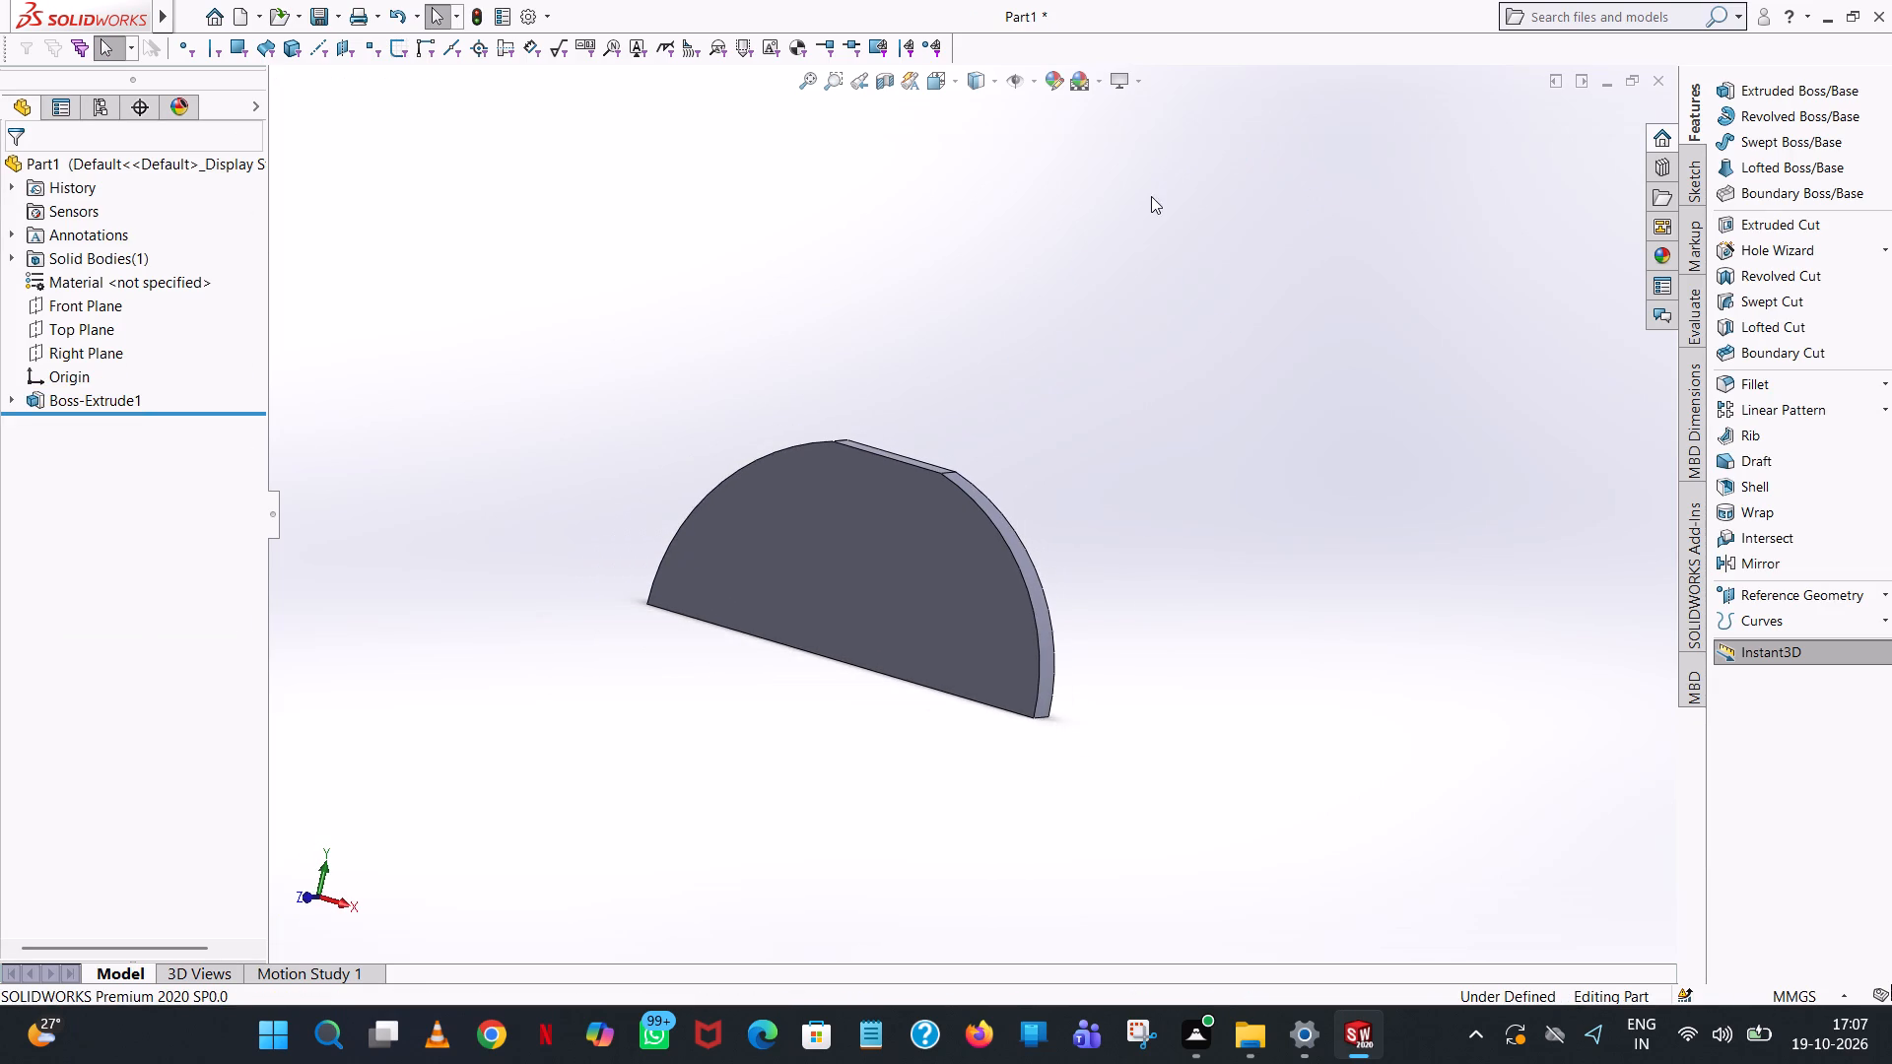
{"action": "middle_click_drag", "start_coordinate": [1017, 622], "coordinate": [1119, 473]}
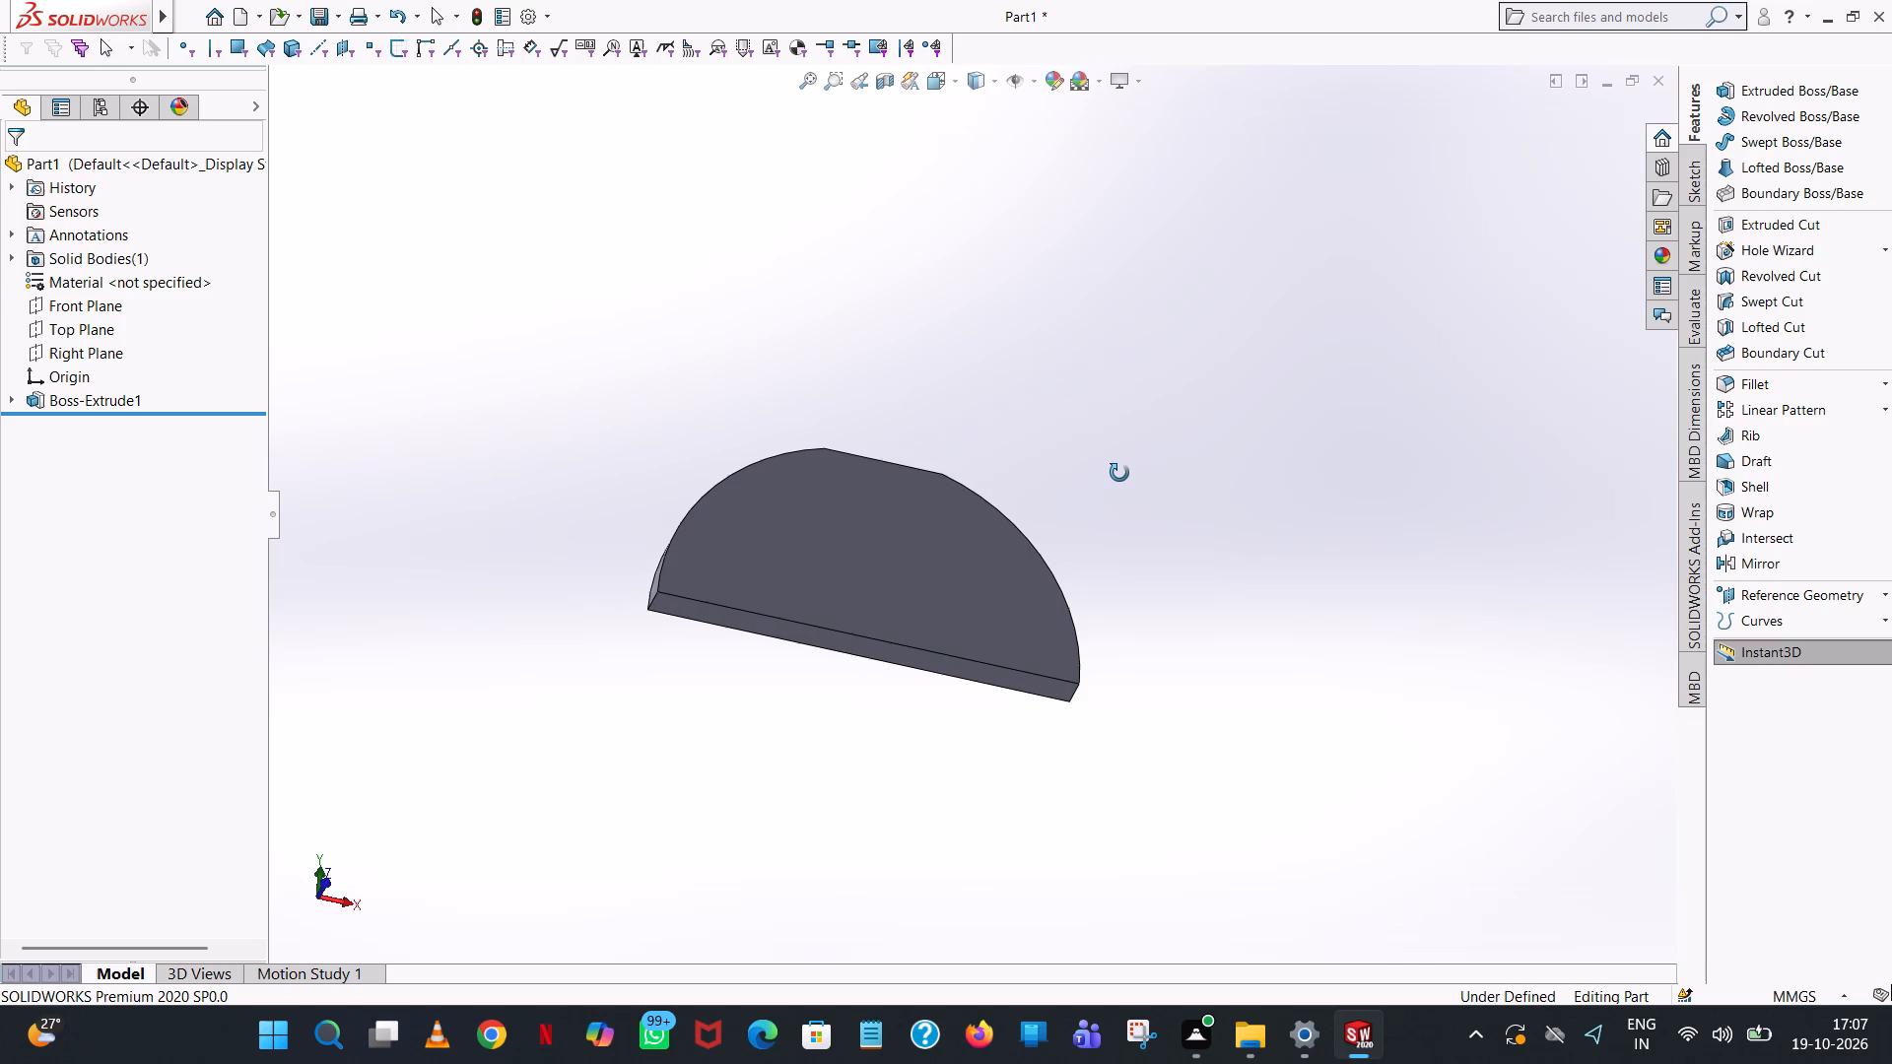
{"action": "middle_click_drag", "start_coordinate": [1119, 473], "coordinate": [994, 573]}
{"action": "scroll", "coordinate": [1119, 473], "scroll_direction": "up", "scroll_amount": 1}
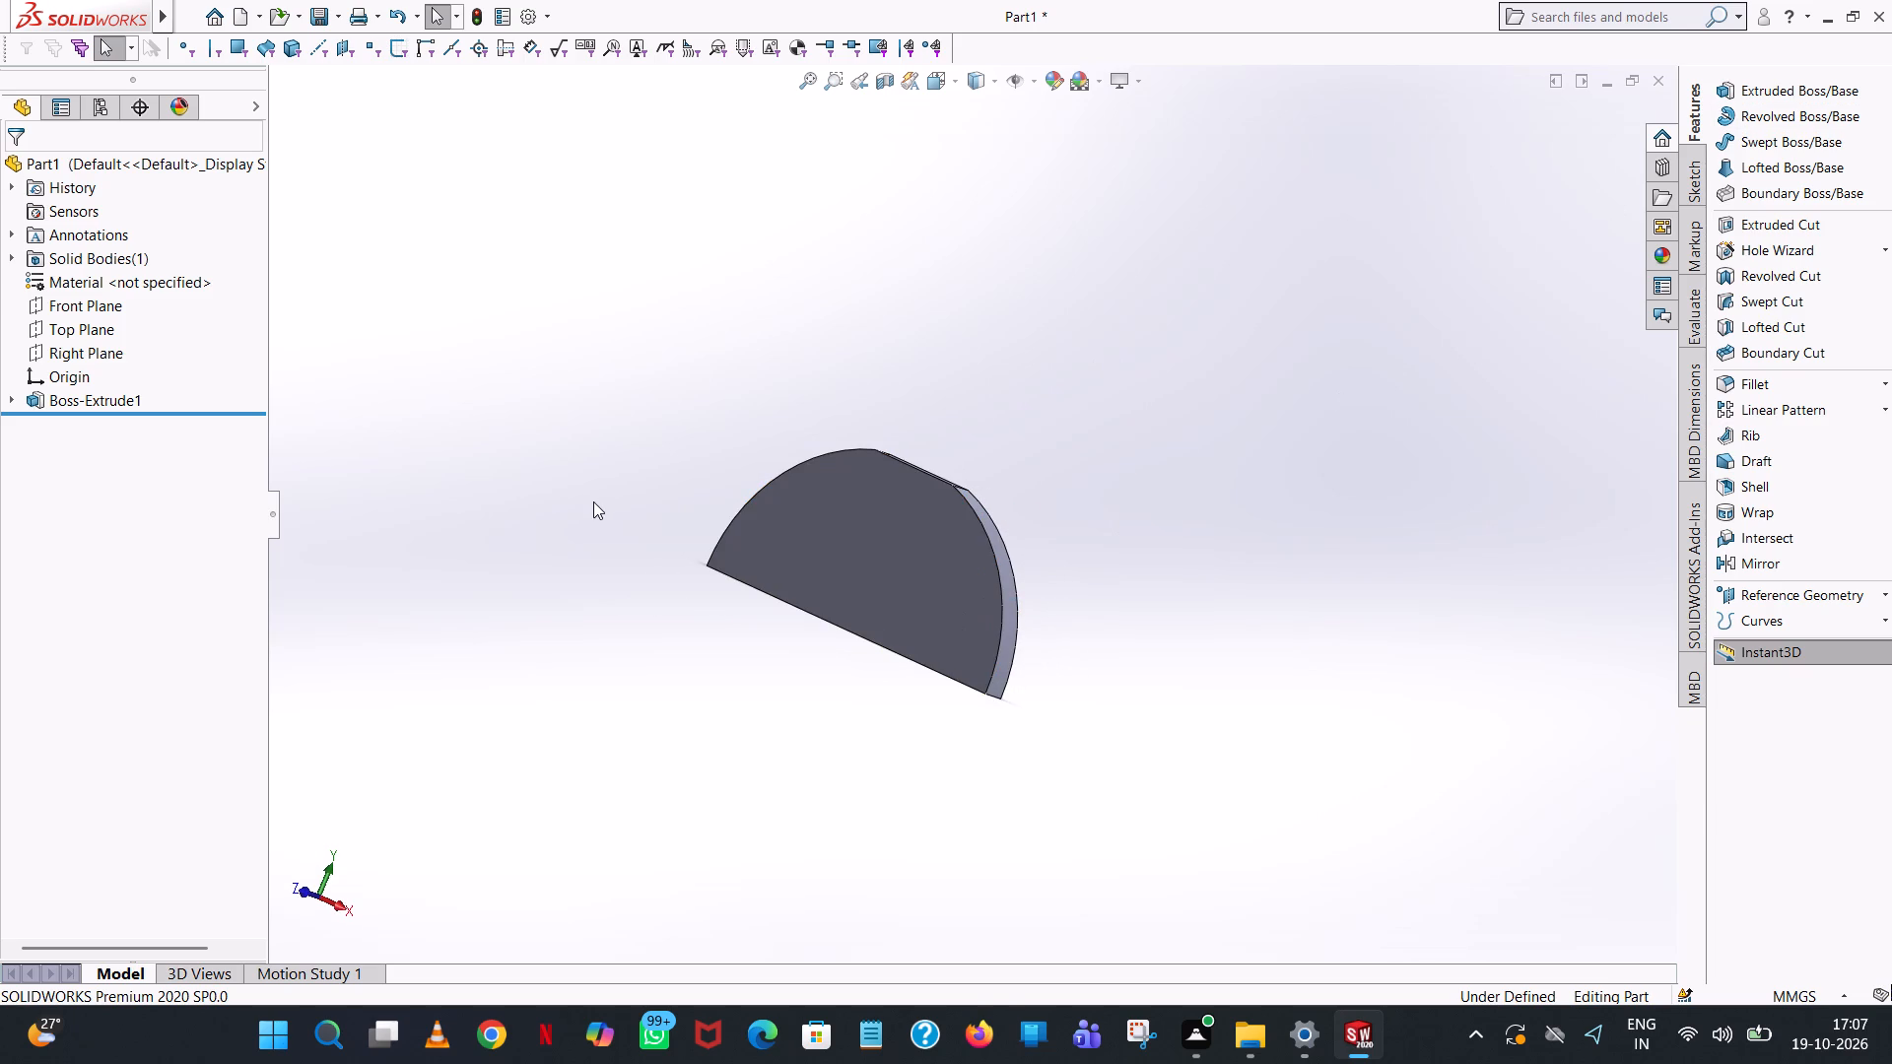
Start an Extruded Boss sketch on the front face of the half-round plate and view it face-on.
{"action": "key", "text": "ctrl+7"}
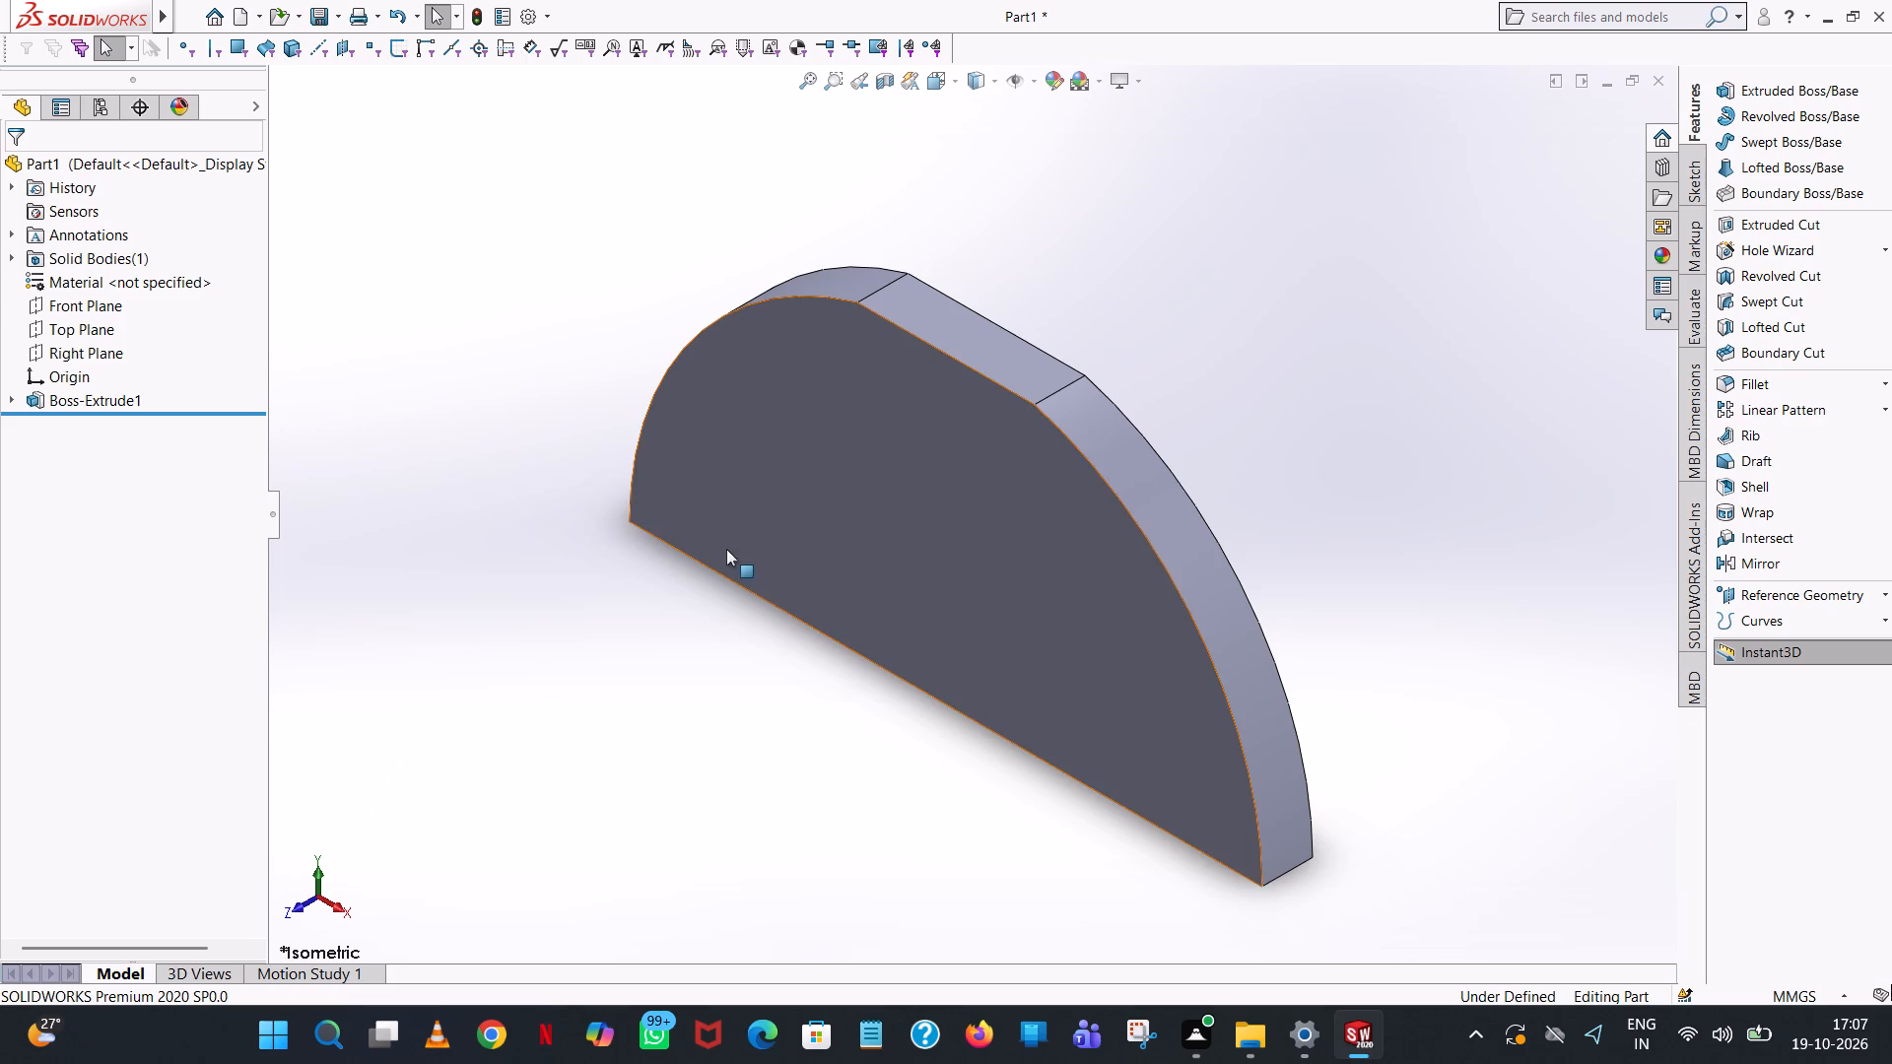
{"action": "left_click", "coordinate": [1839, 83]}
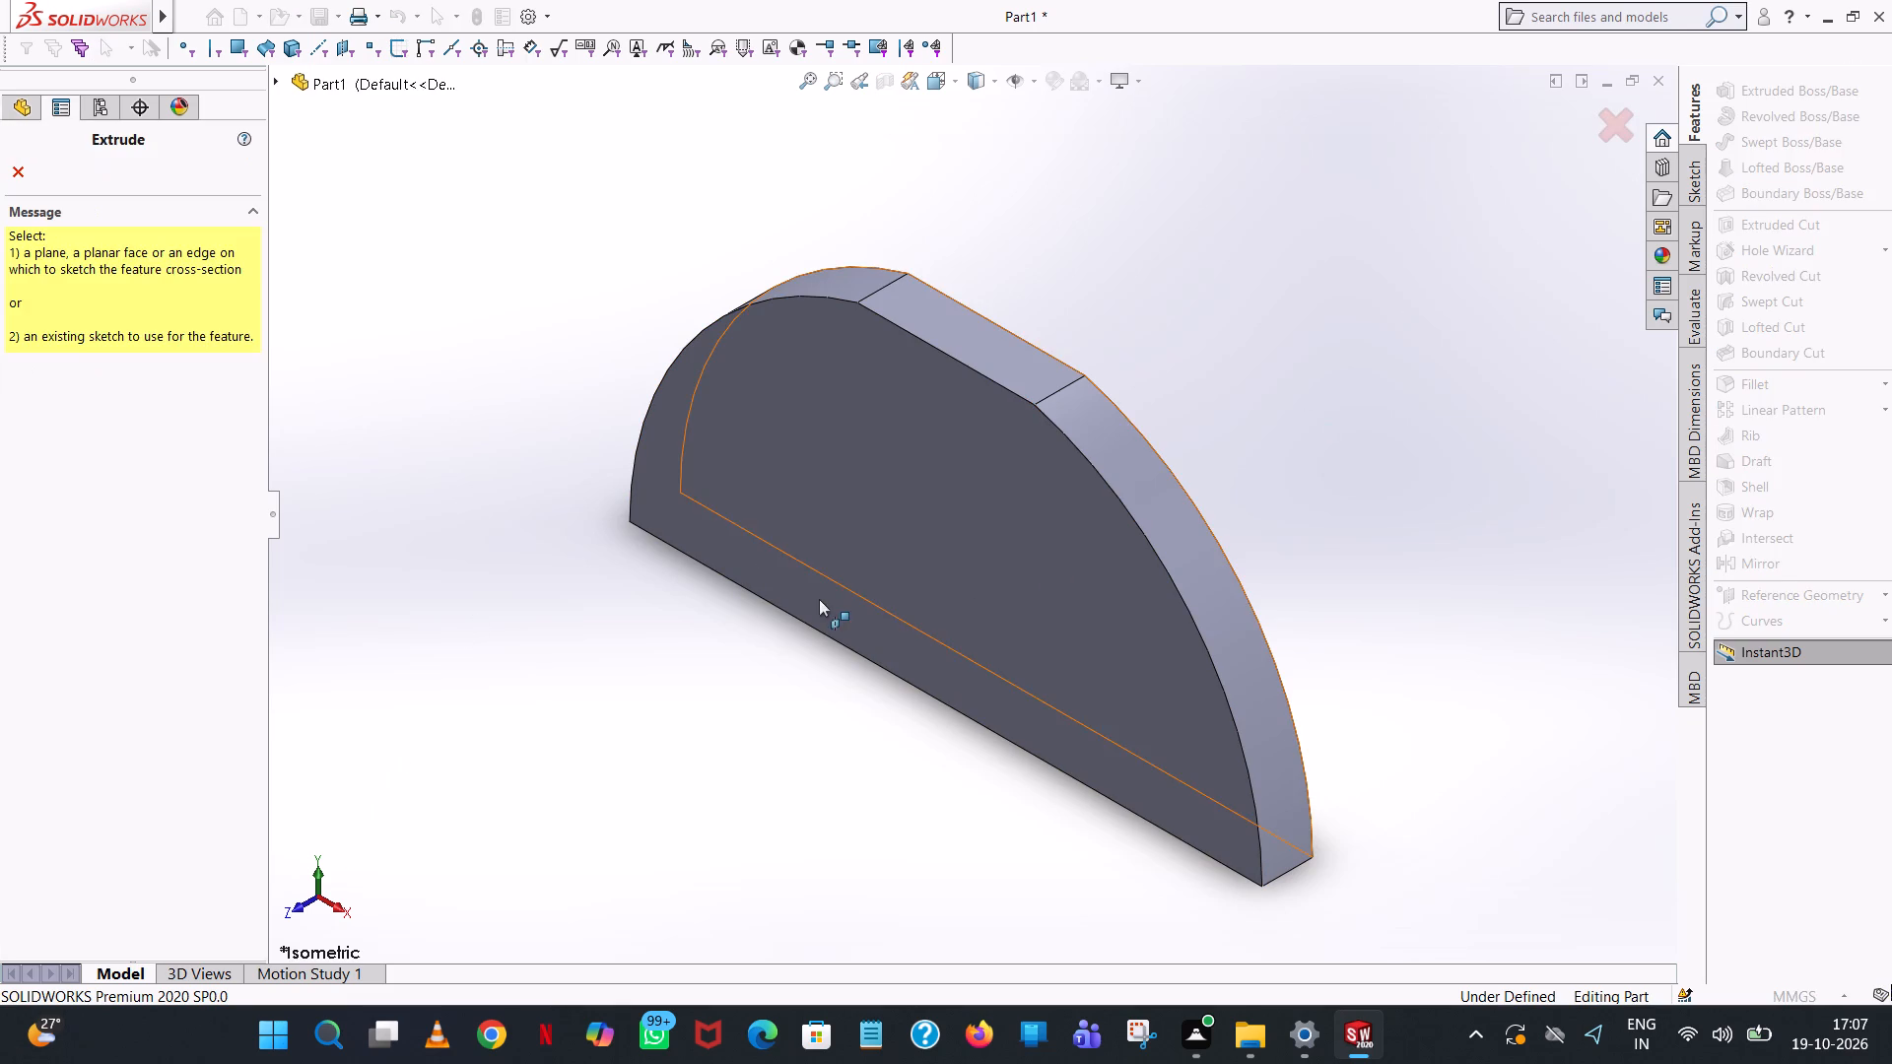
{"action": "left_click", "coordinate": [944, 538]}
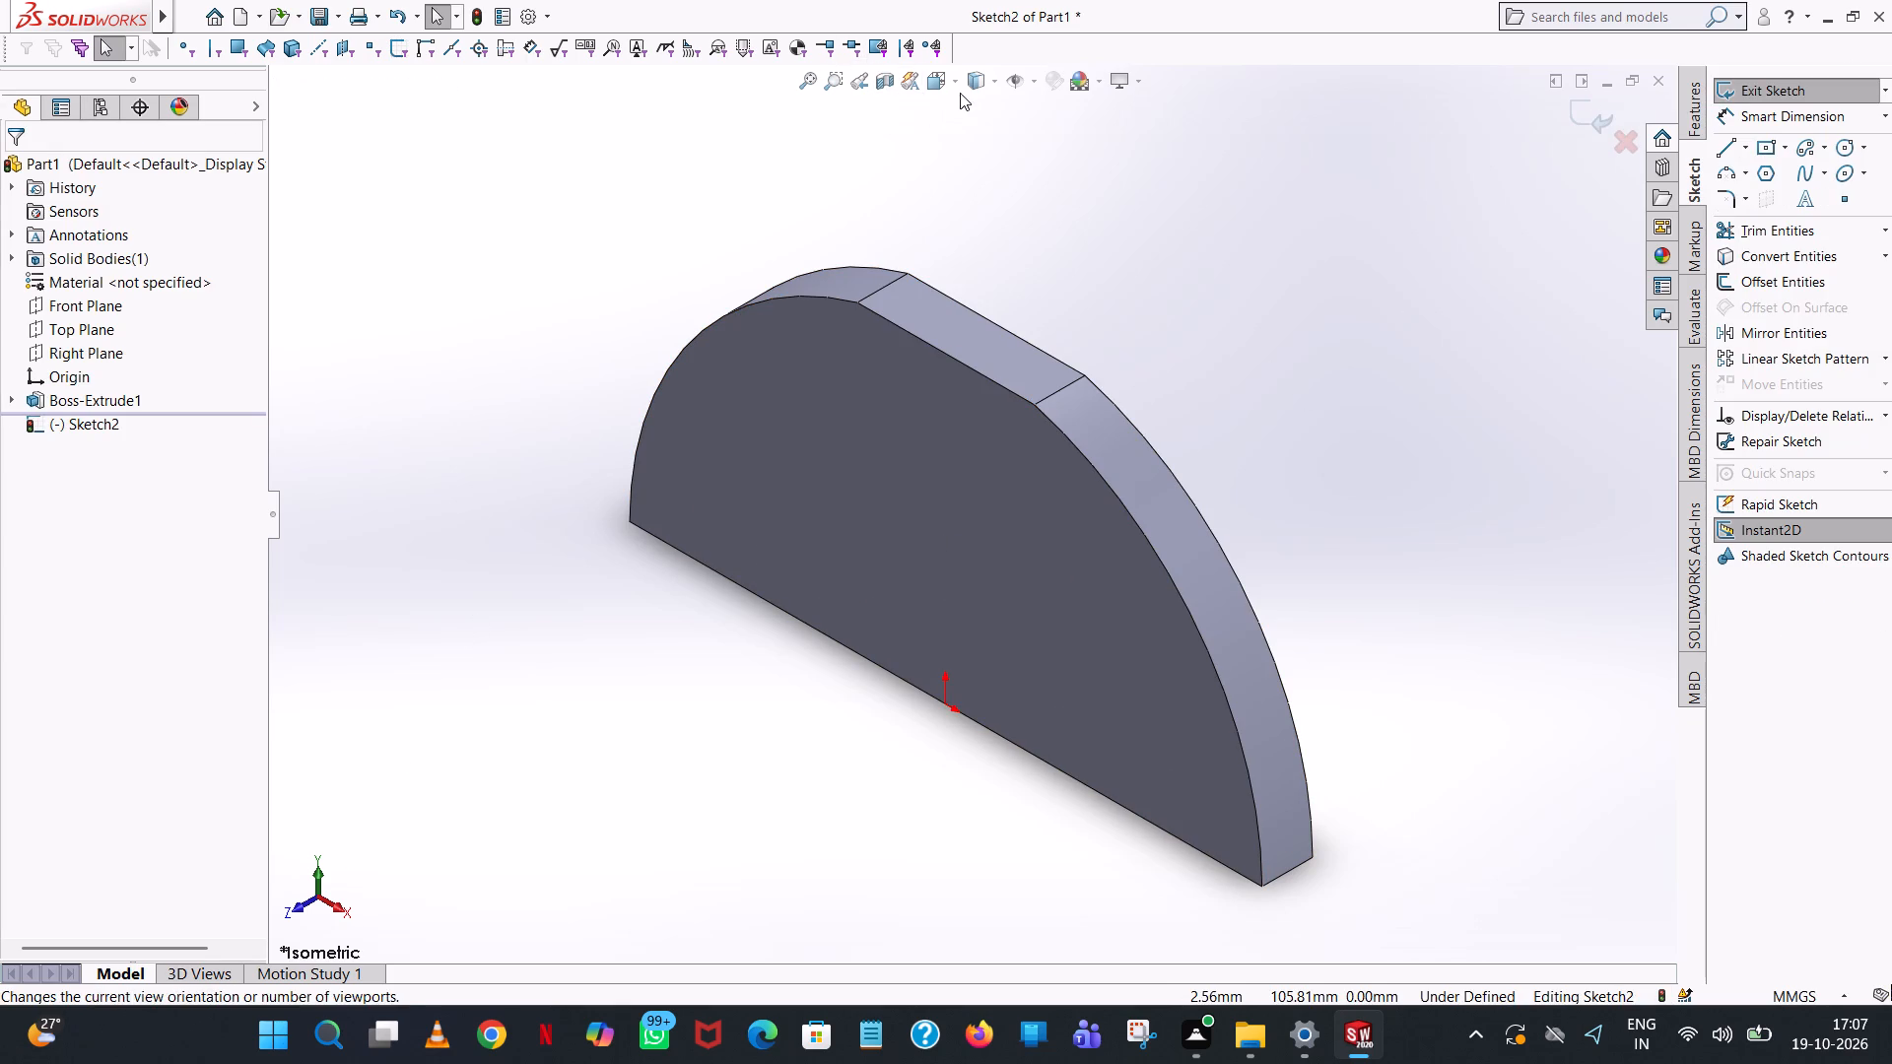
{"action": "left_click", "coordinate": [963, 80]}
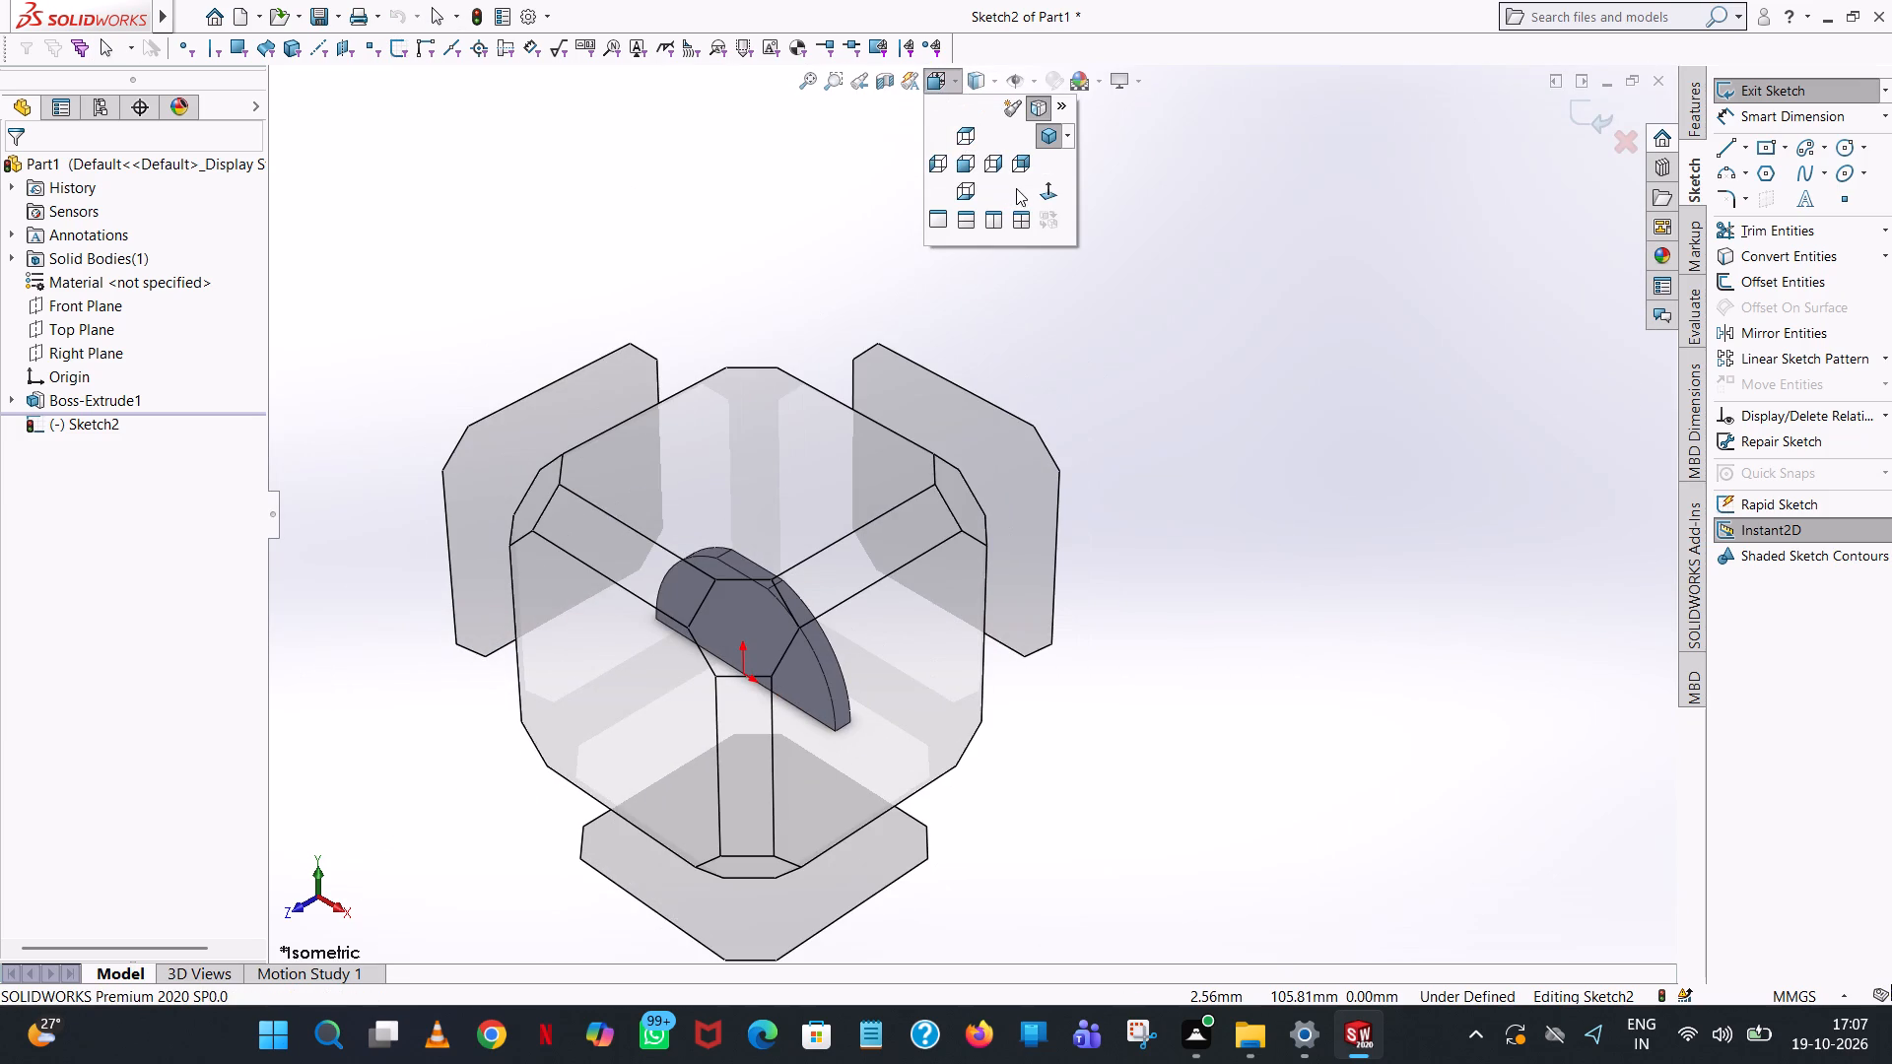
{"action": "left_click", "coordinate": [1039, 187]}
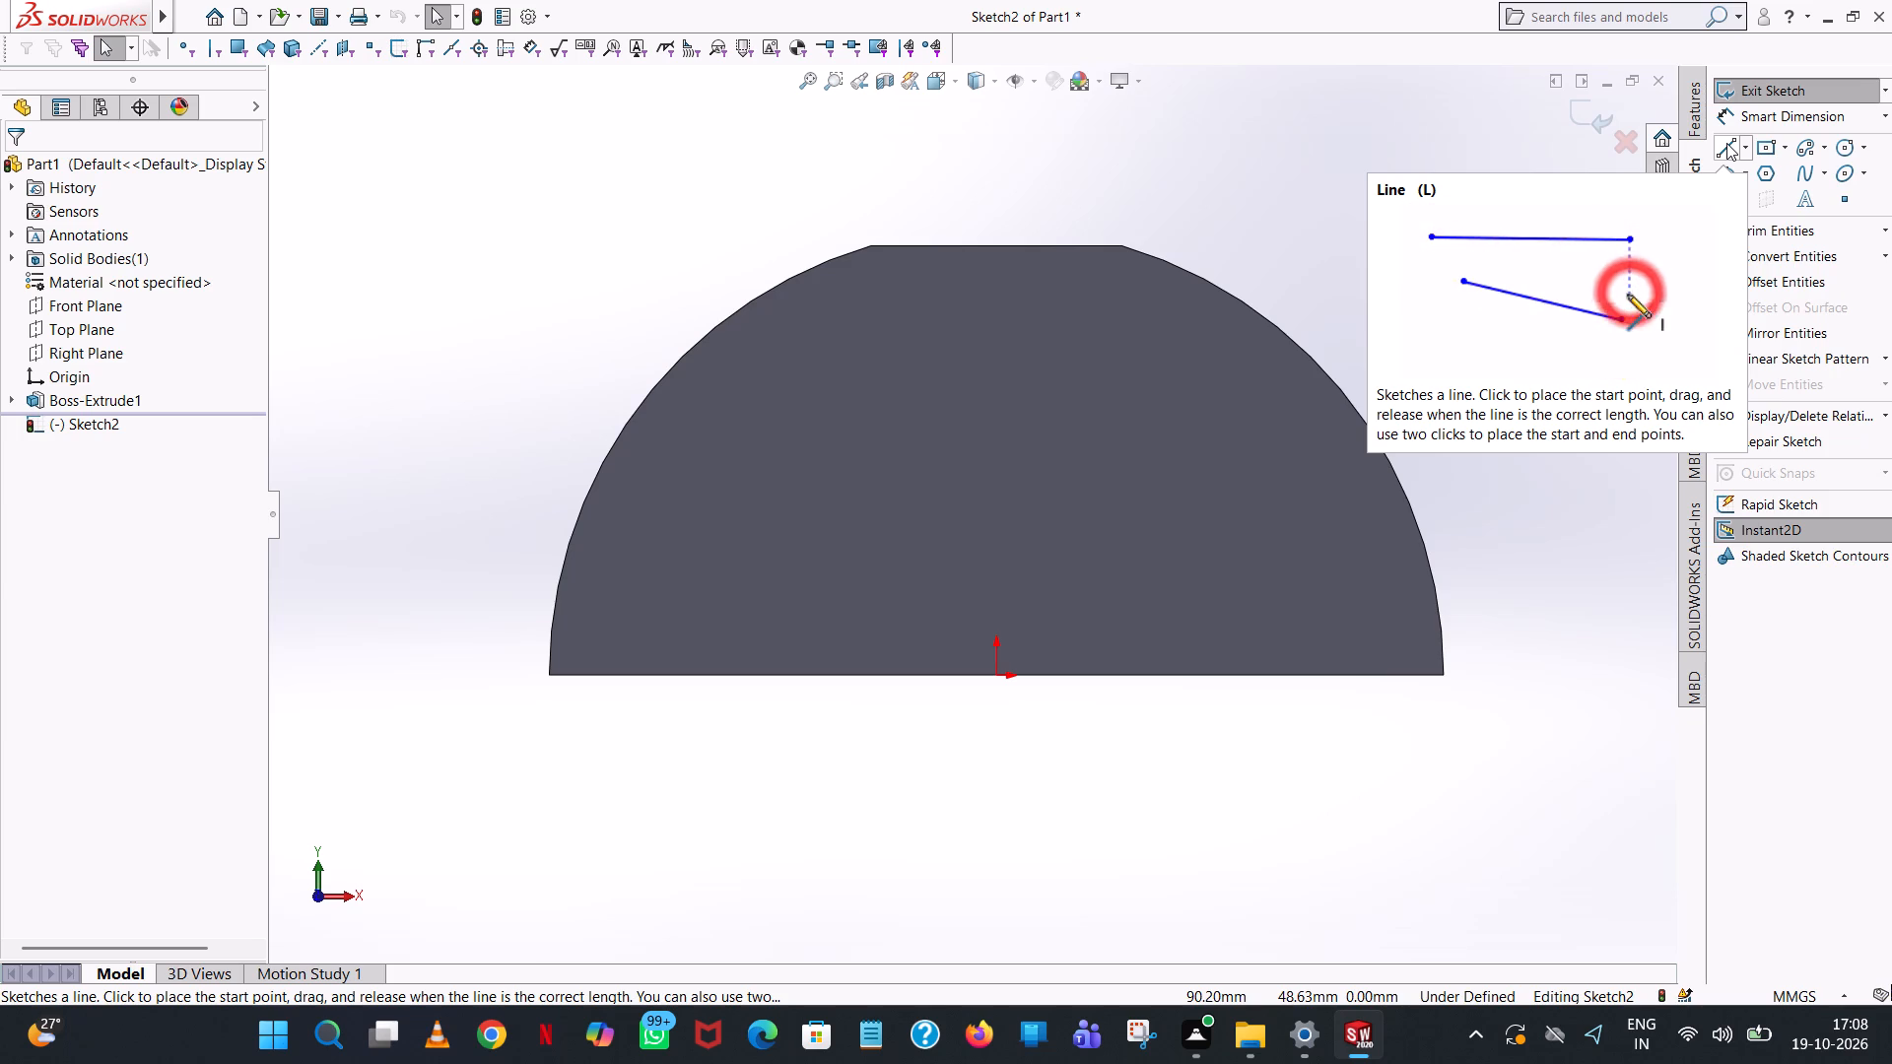
Draw a circle of 30 mm radius centred on the origin at the plate's bottom edge.
{"action": "left_click", "coordinate": [1845, 151]}
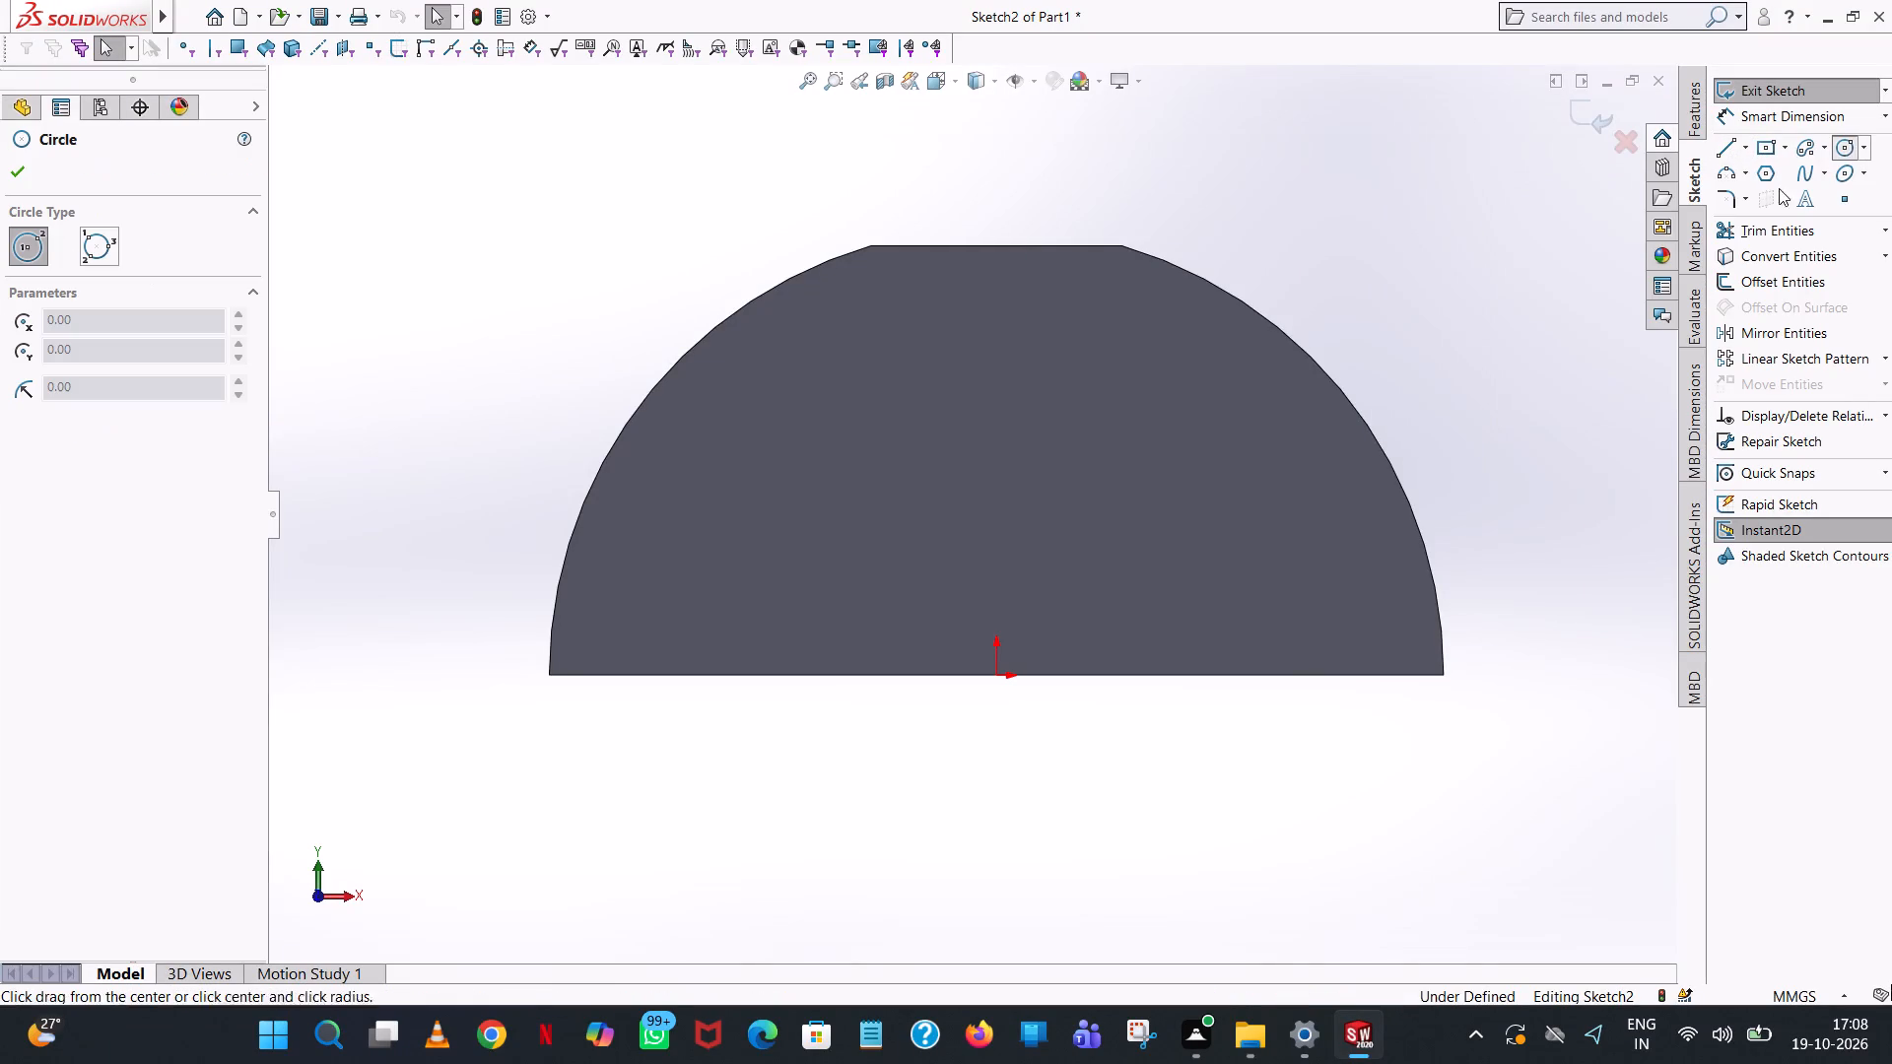
{"action": "left_click", "coordinate": [994, 673]}
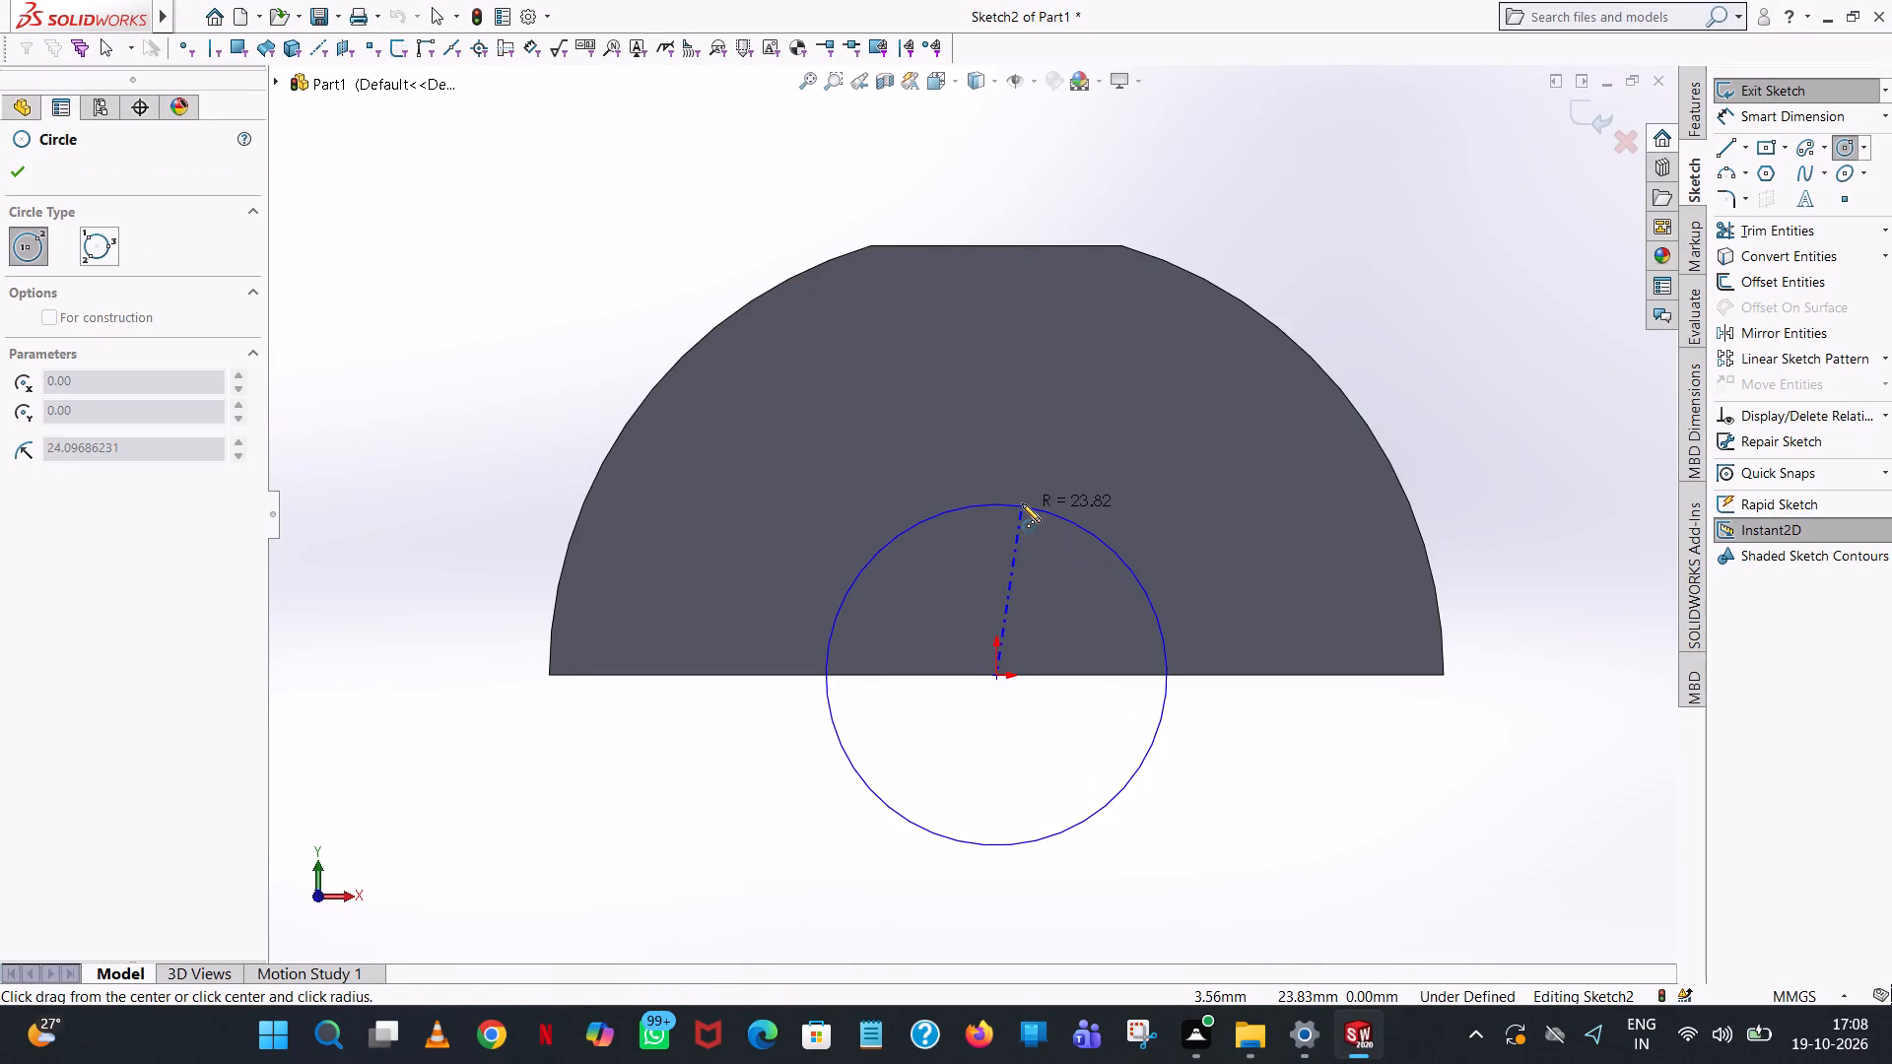
{"action": "left_click", "coordinate": [1022, 500]}
{"action": "type", "text": "30"}
{"action": "key", "text": "Return"}
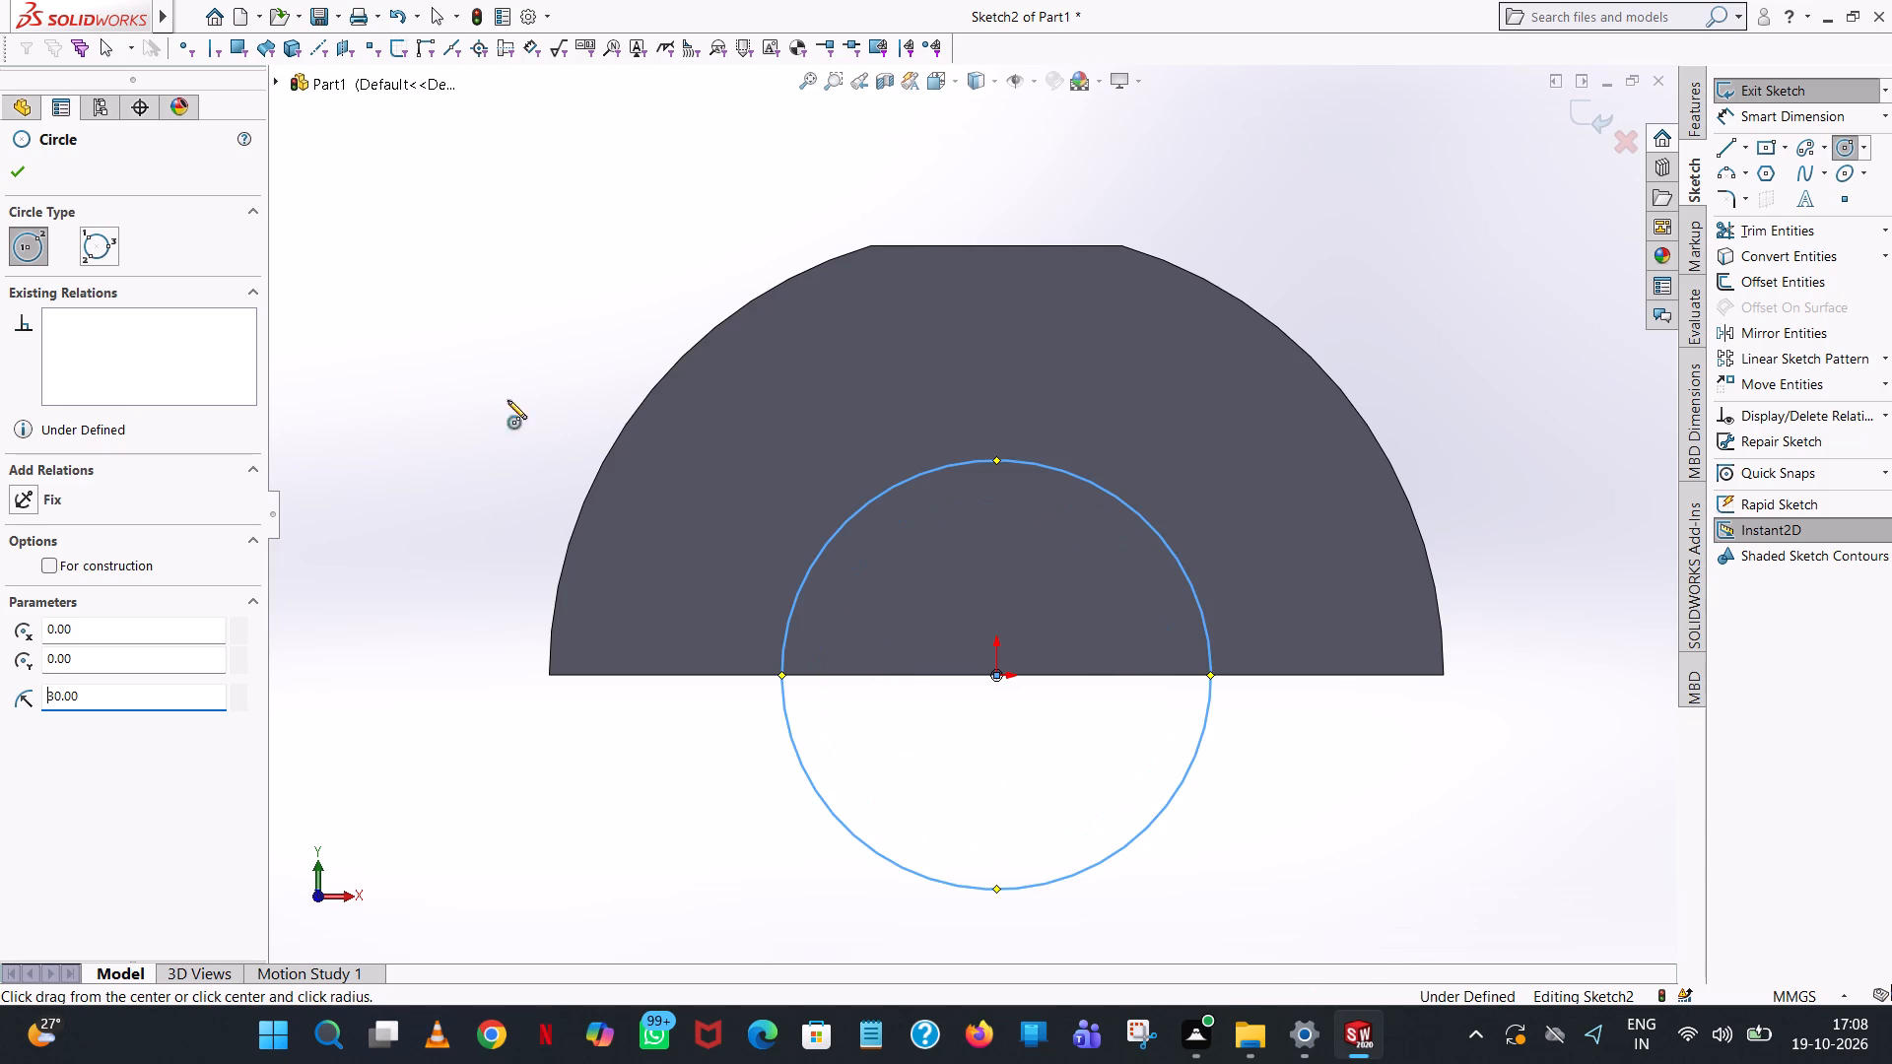
{"action": "left_click", "coordinate": [26, 182]}
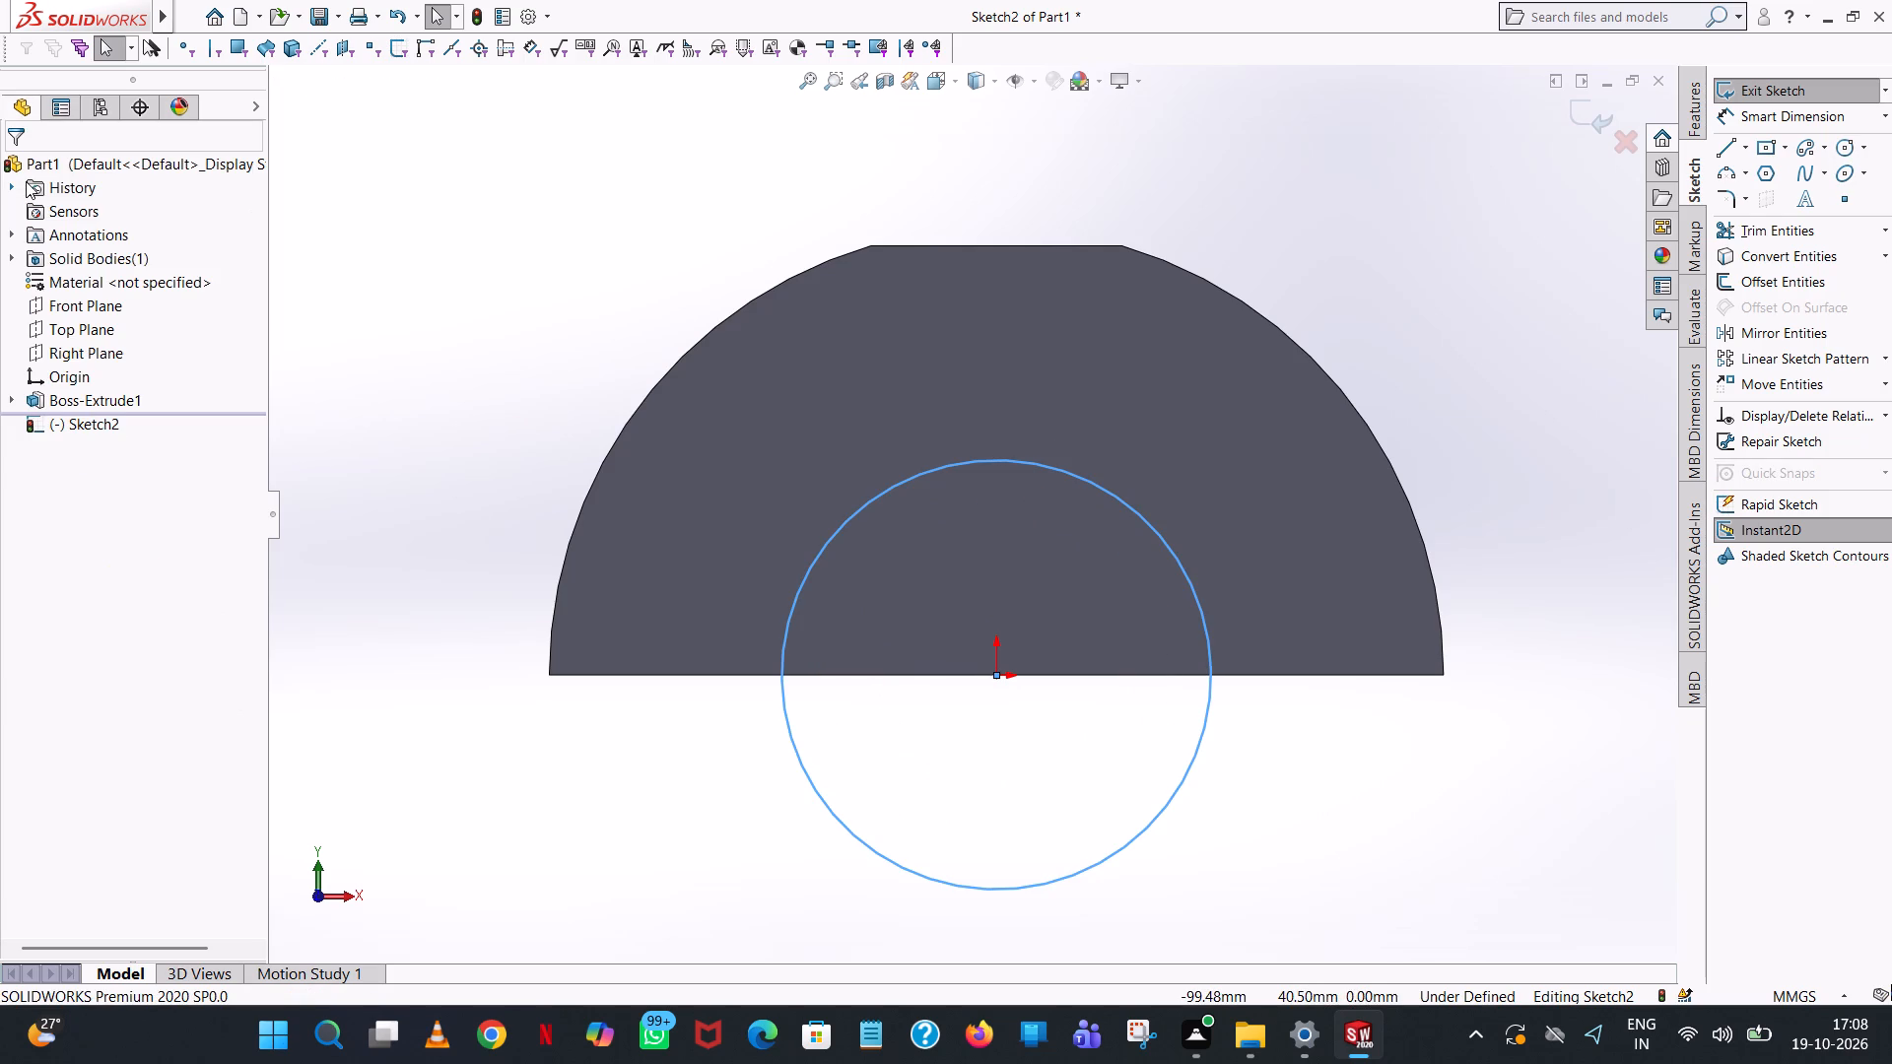
Draw connected lines from the plate's bottom-right corner: 10 mm up, 125 mm horizontally across, and 10 mm down to the bottom-left corner.
{"action": "left_click", "coordinate": [1315, 196]}
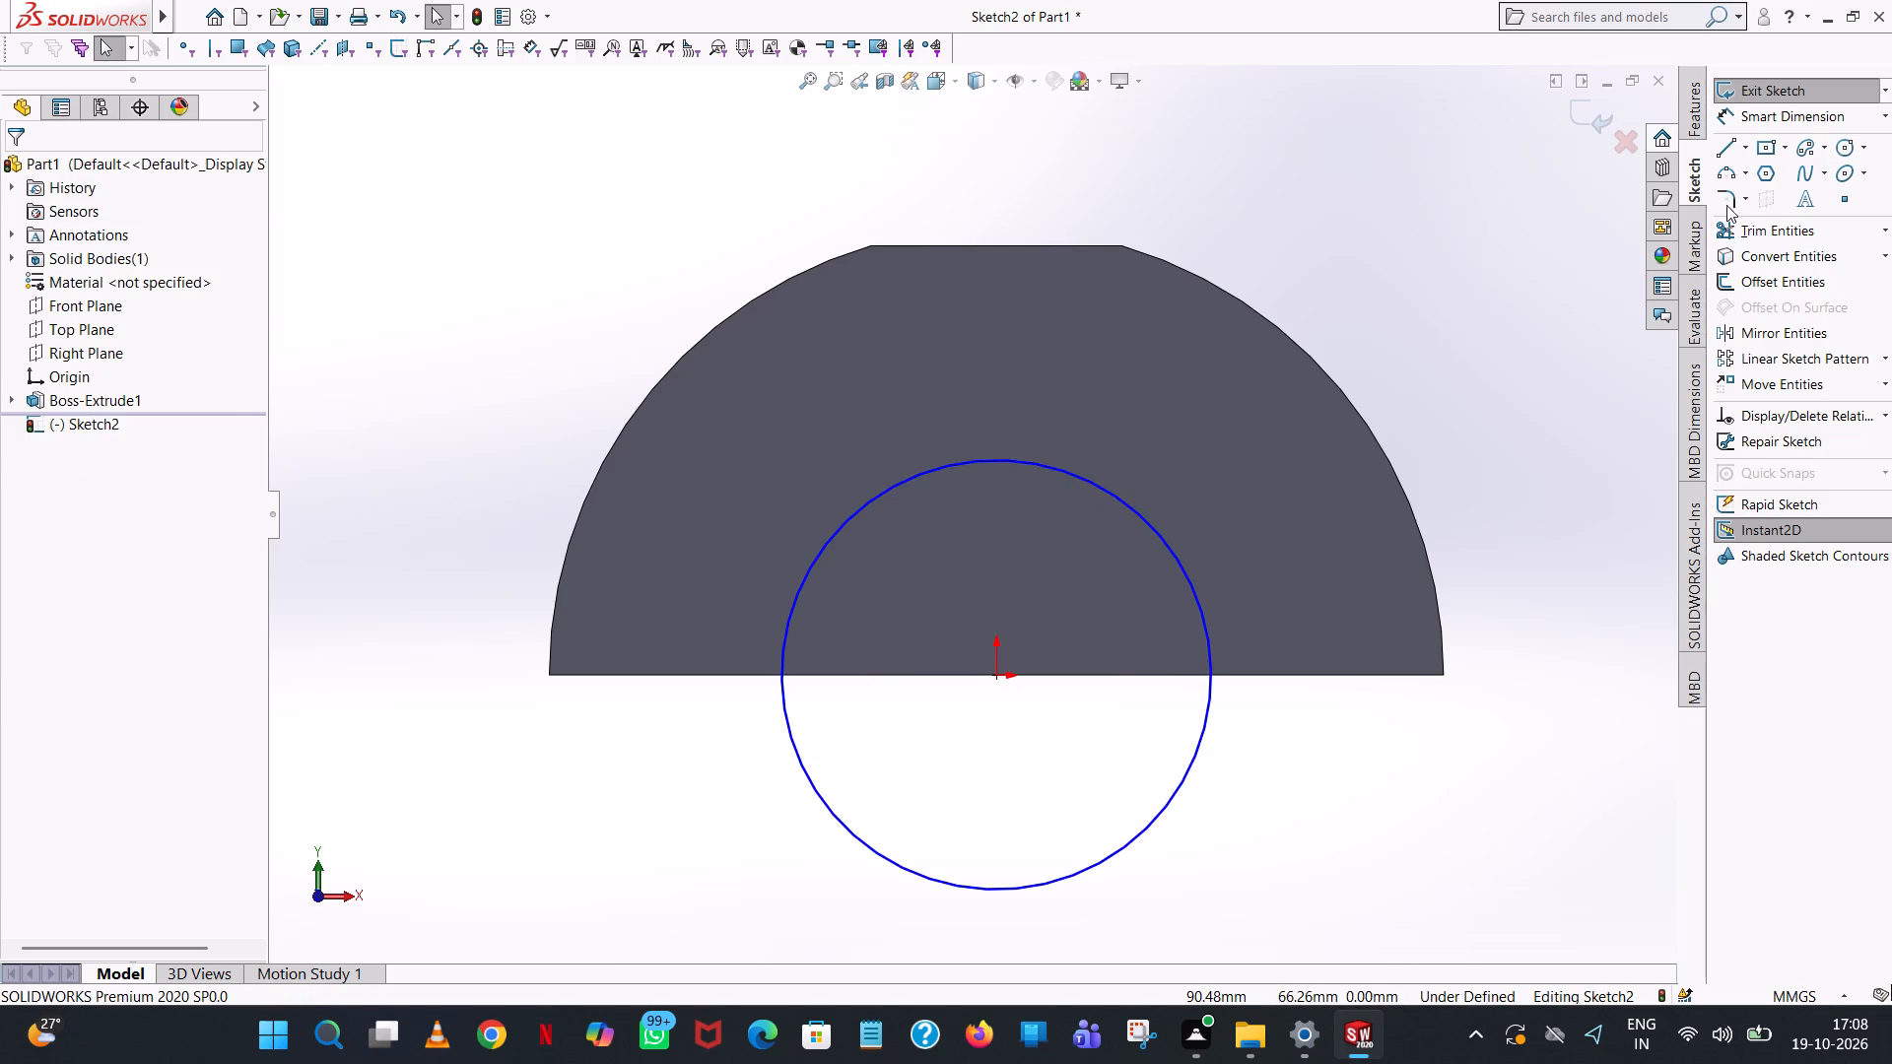
{"action": "left_click", "coordinate": [1724, 152]}
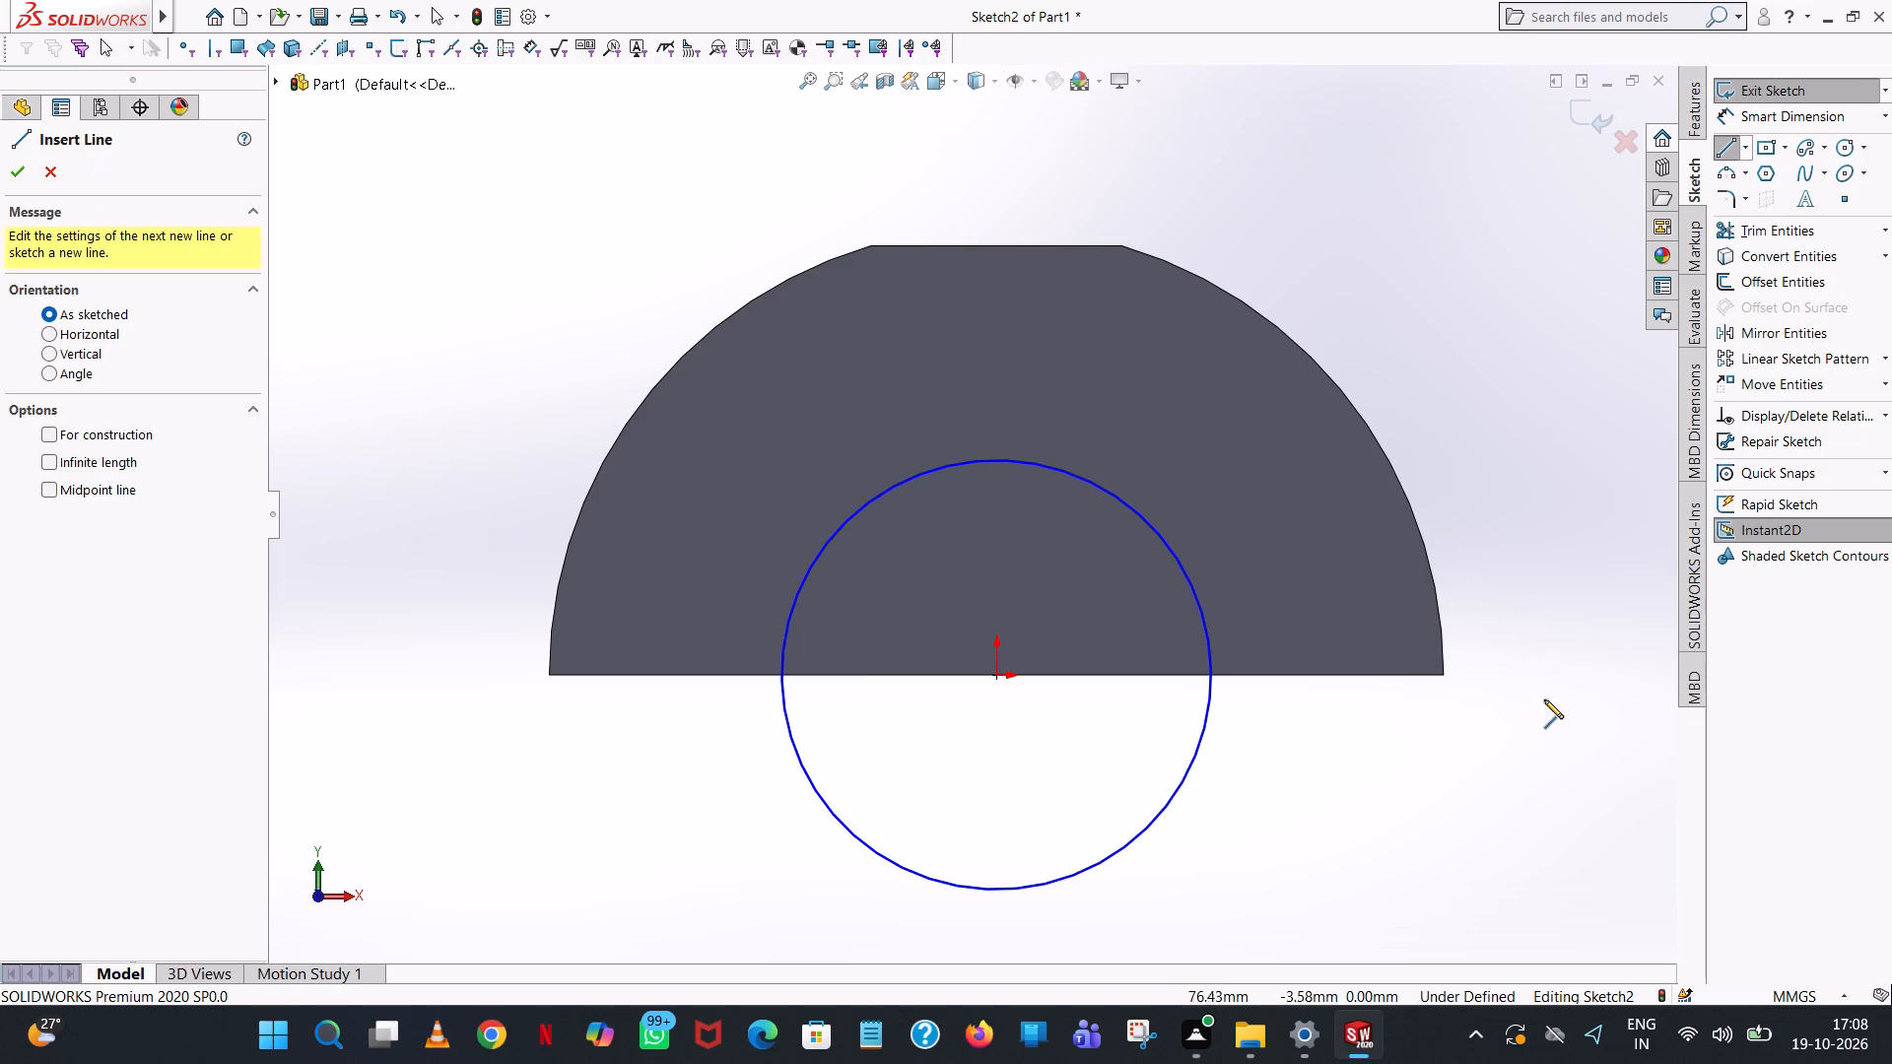
{"action": "left_click", "coordinate": [1441, 678]}
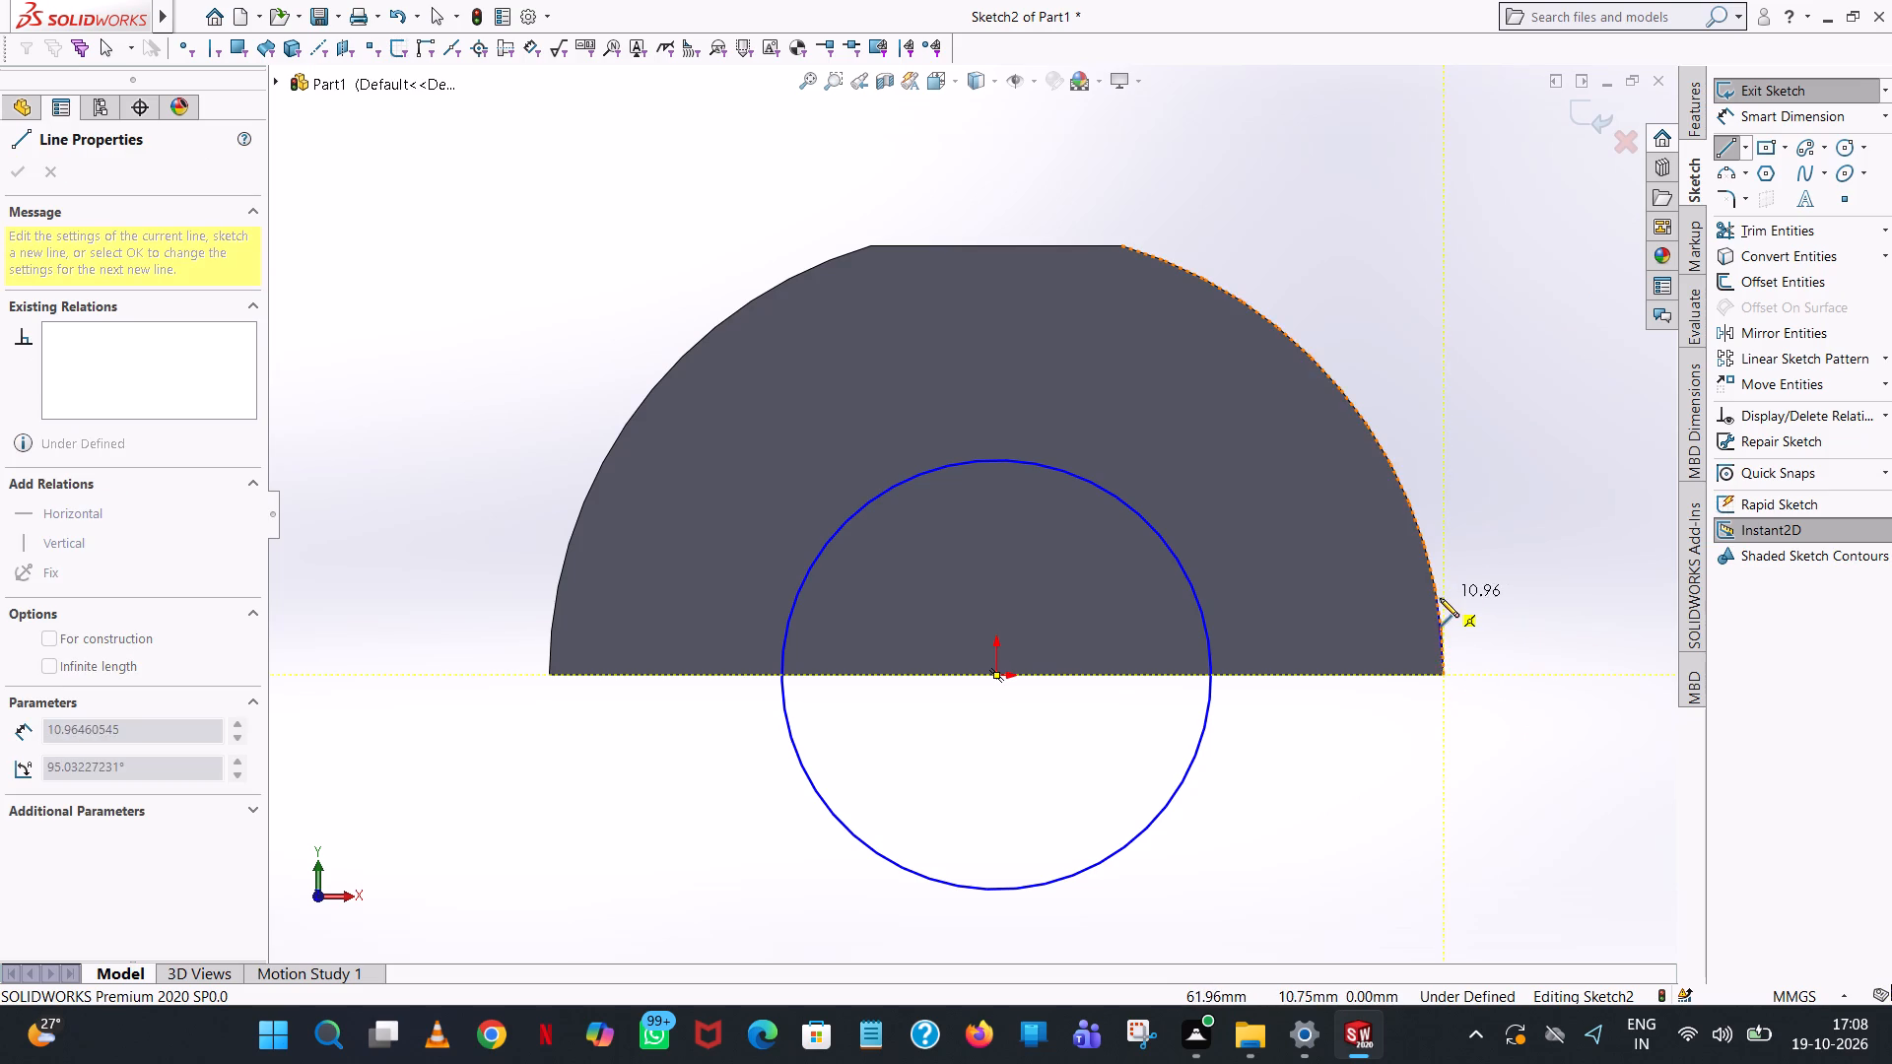
{"action": "left_click", "coordinate": [1445, 584]}
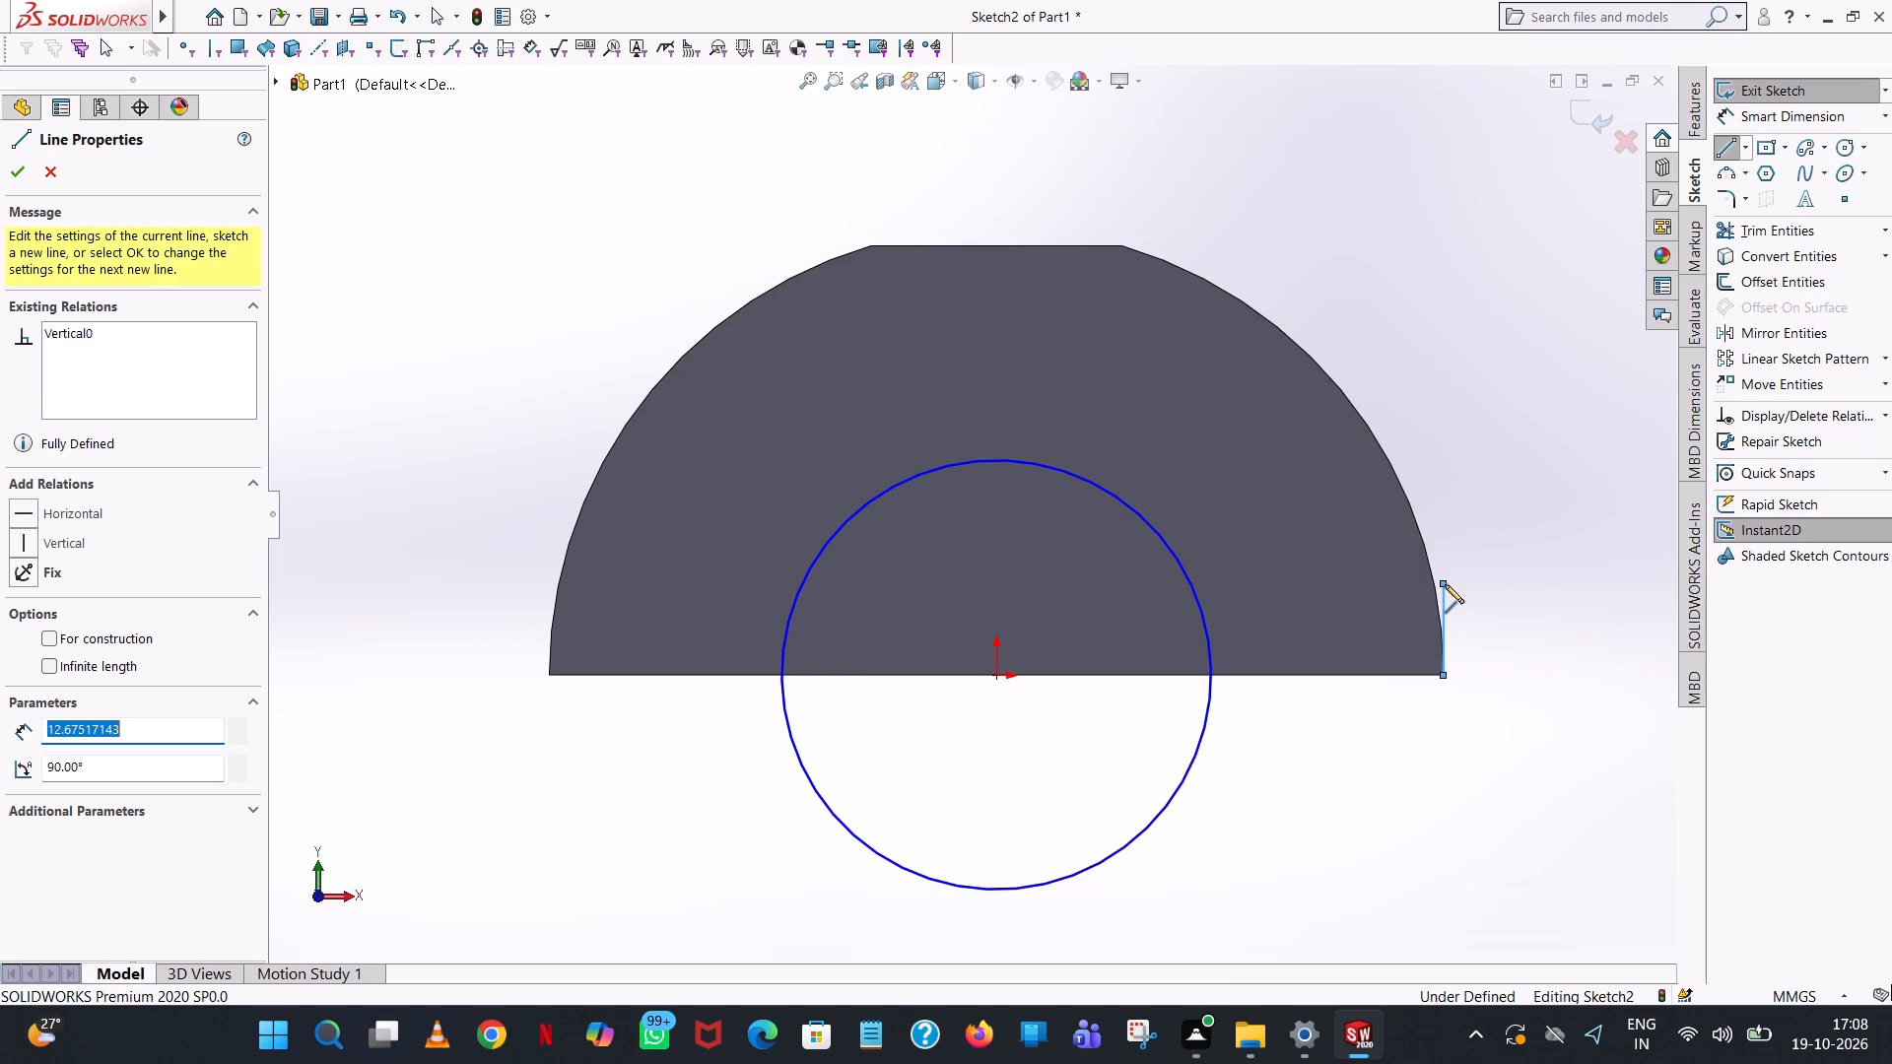
{"action": "type", "text": "10"}
{"action": "key", "text": "Return"}
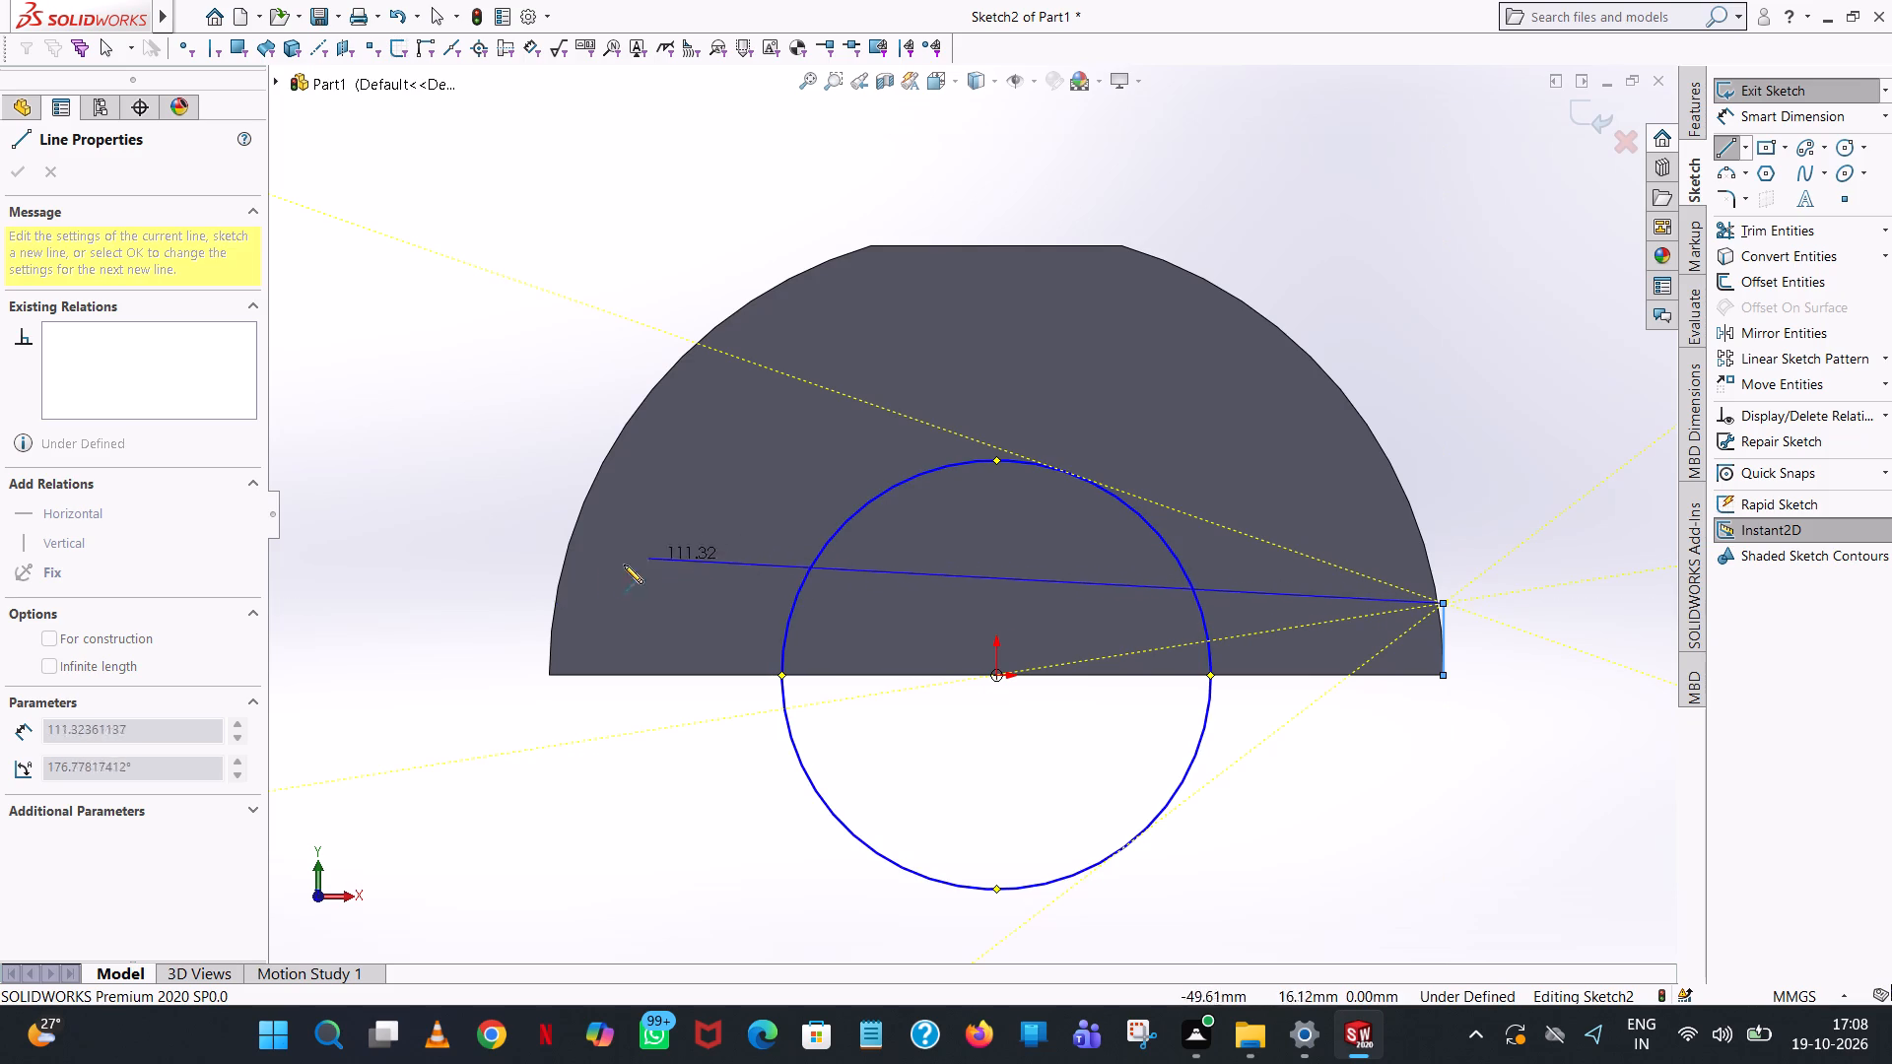
{"action": "left_click", "coordinate": [546, 600]}
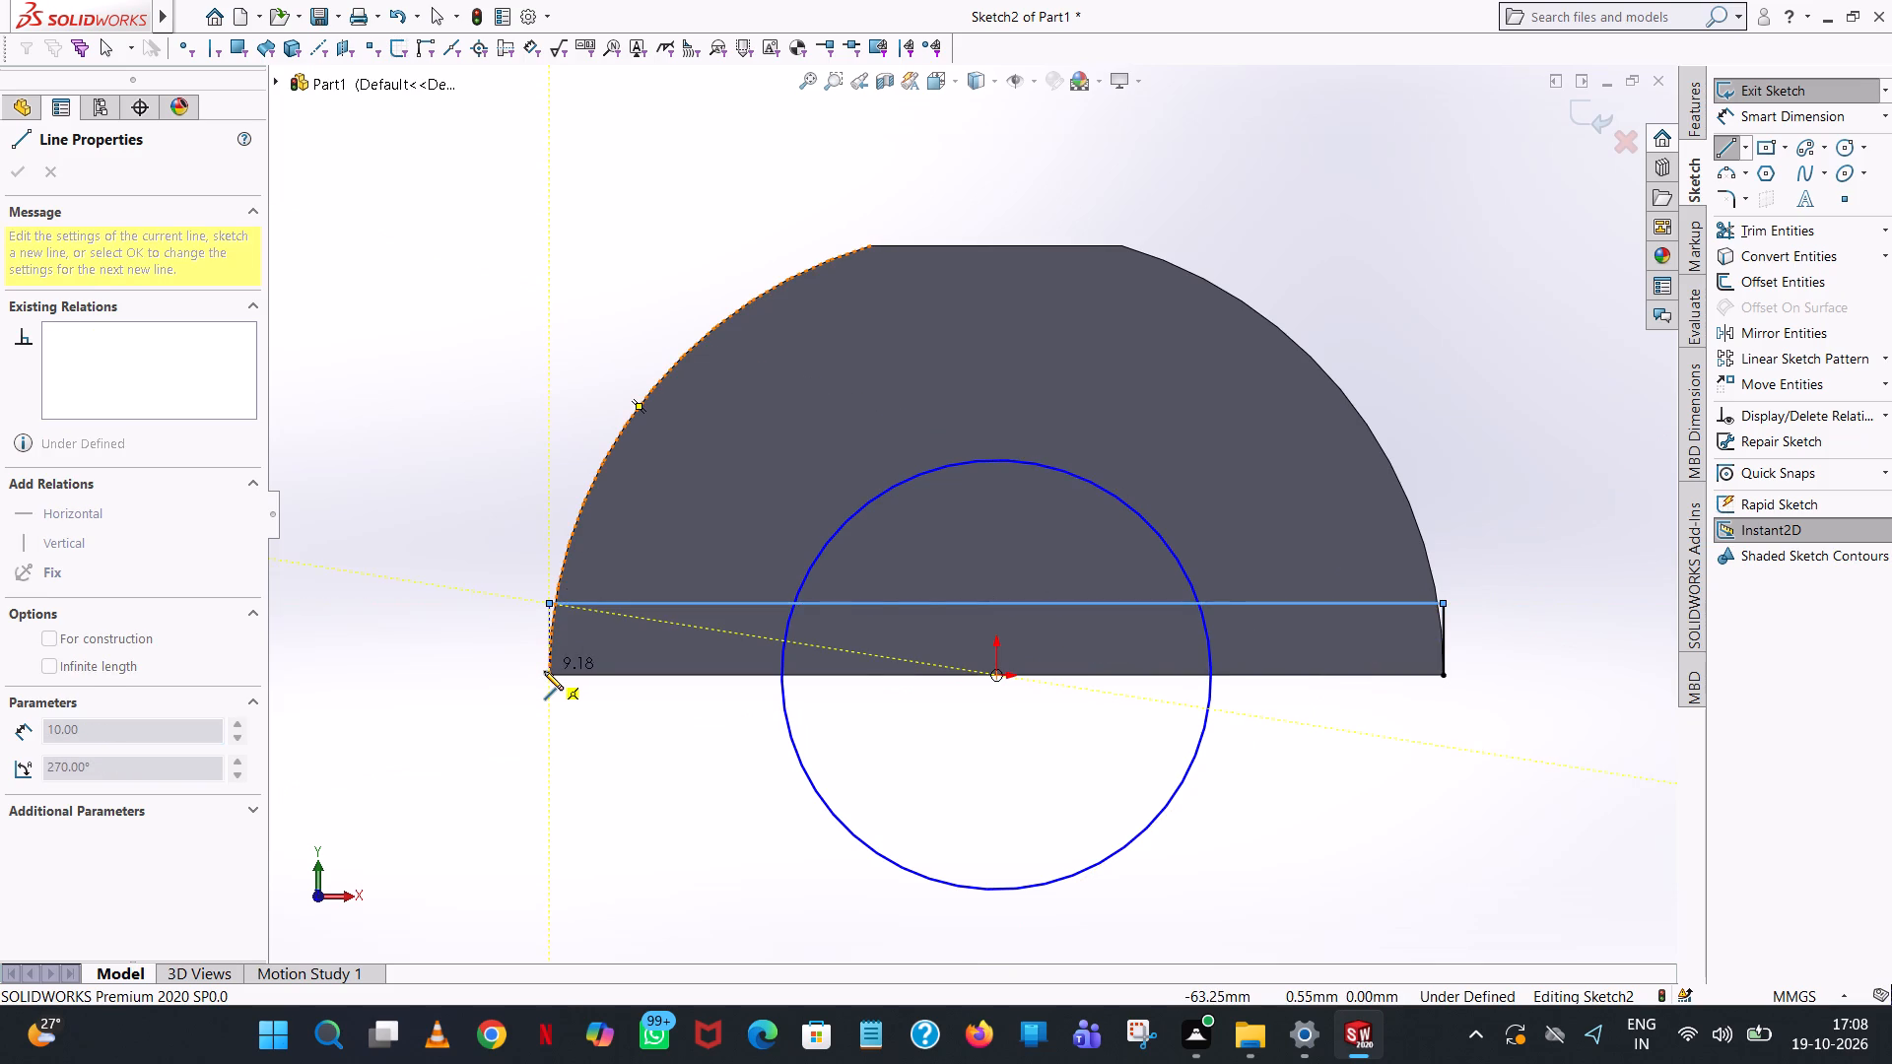
{"action": "scroll", "coordinate": [544, 672], "scroll_direction": "down", "scroll_amount": 6}
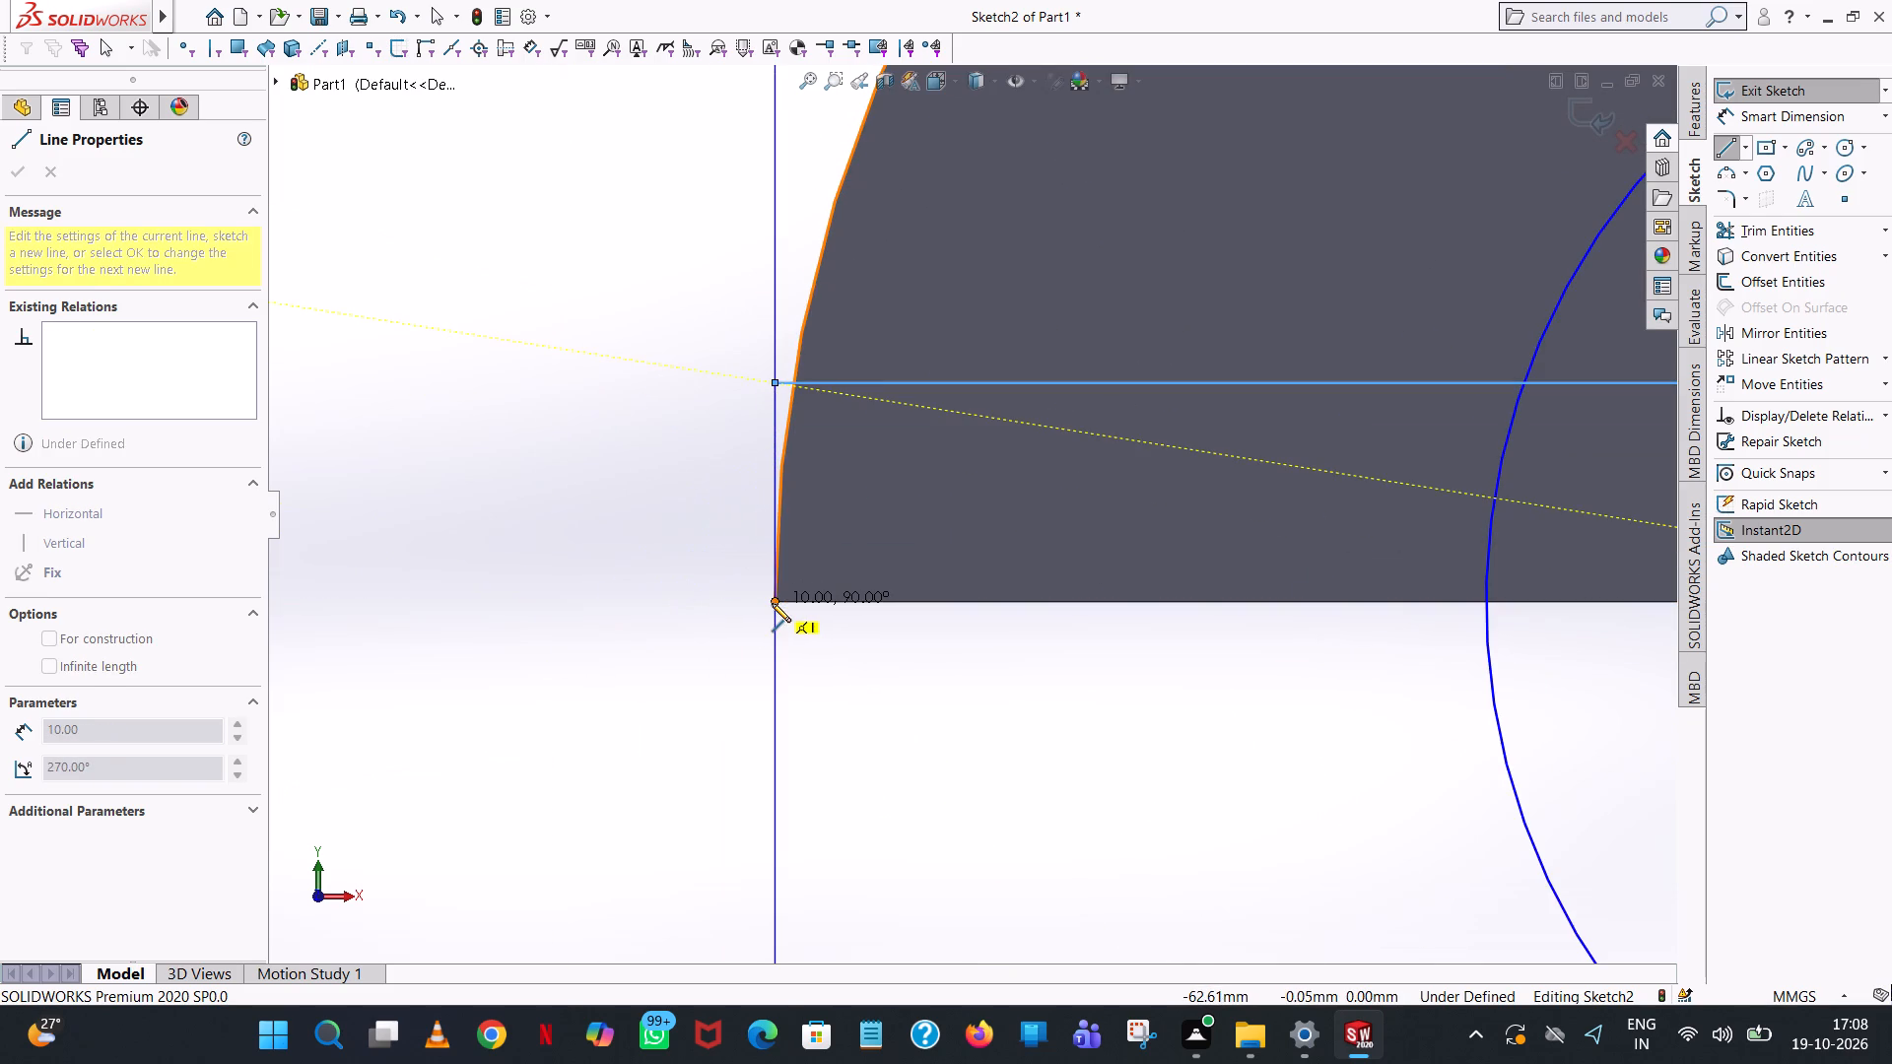
{"action": "left_click", "coordinate": [775, 602]}
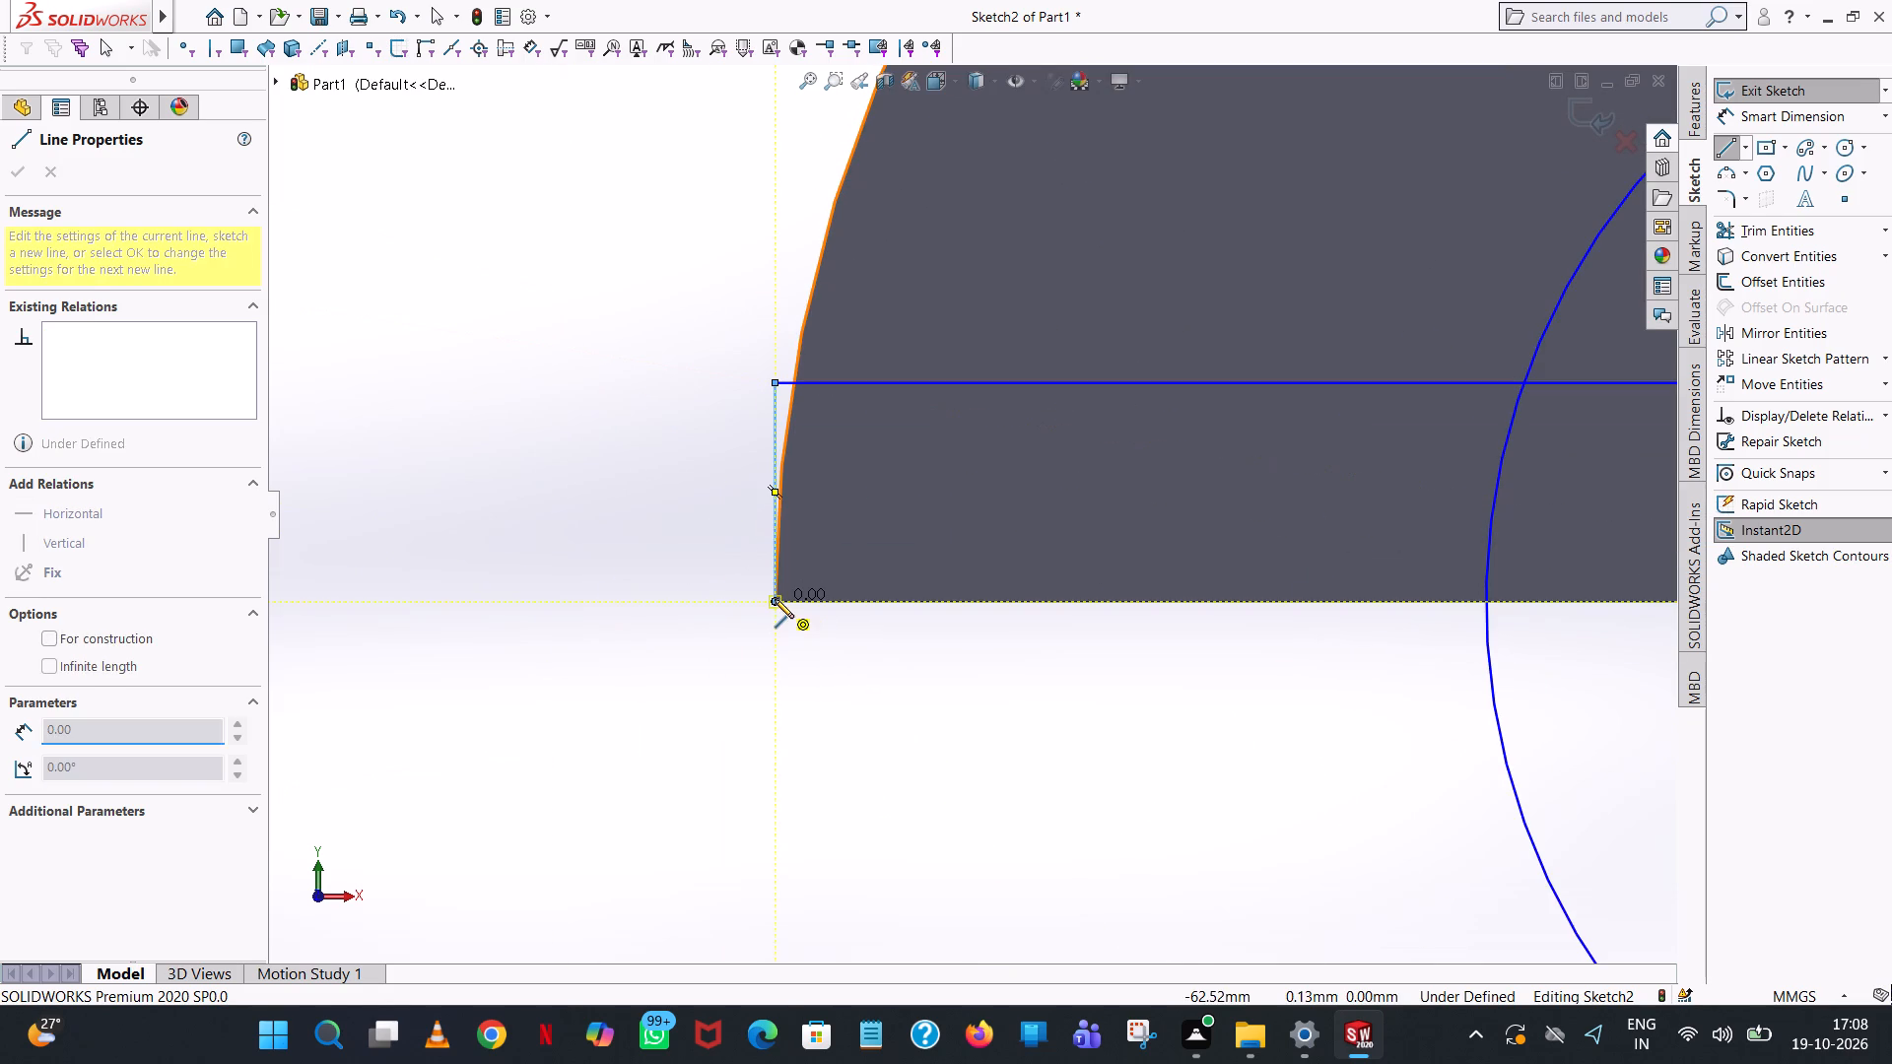
{"action": "right_click", "coordinate": [775, 599]}
{"action": "left_click", "coordinate": [789, 613]}
Draw two 32.5 mm horizontal lines along the plate's bottom edge, from each side of the circle to the nearest outer corner.
{"action": "scroll", "coordinate": [1182, 509], "scroll_direction": "up", "scroll_amount": 6}
{"action": "scroll", "coordinate": [1535, 539], "scroll_direction": "up", "scroll_amount": 3}
{"action": "left_click", "coordinate": [1766, 236]}
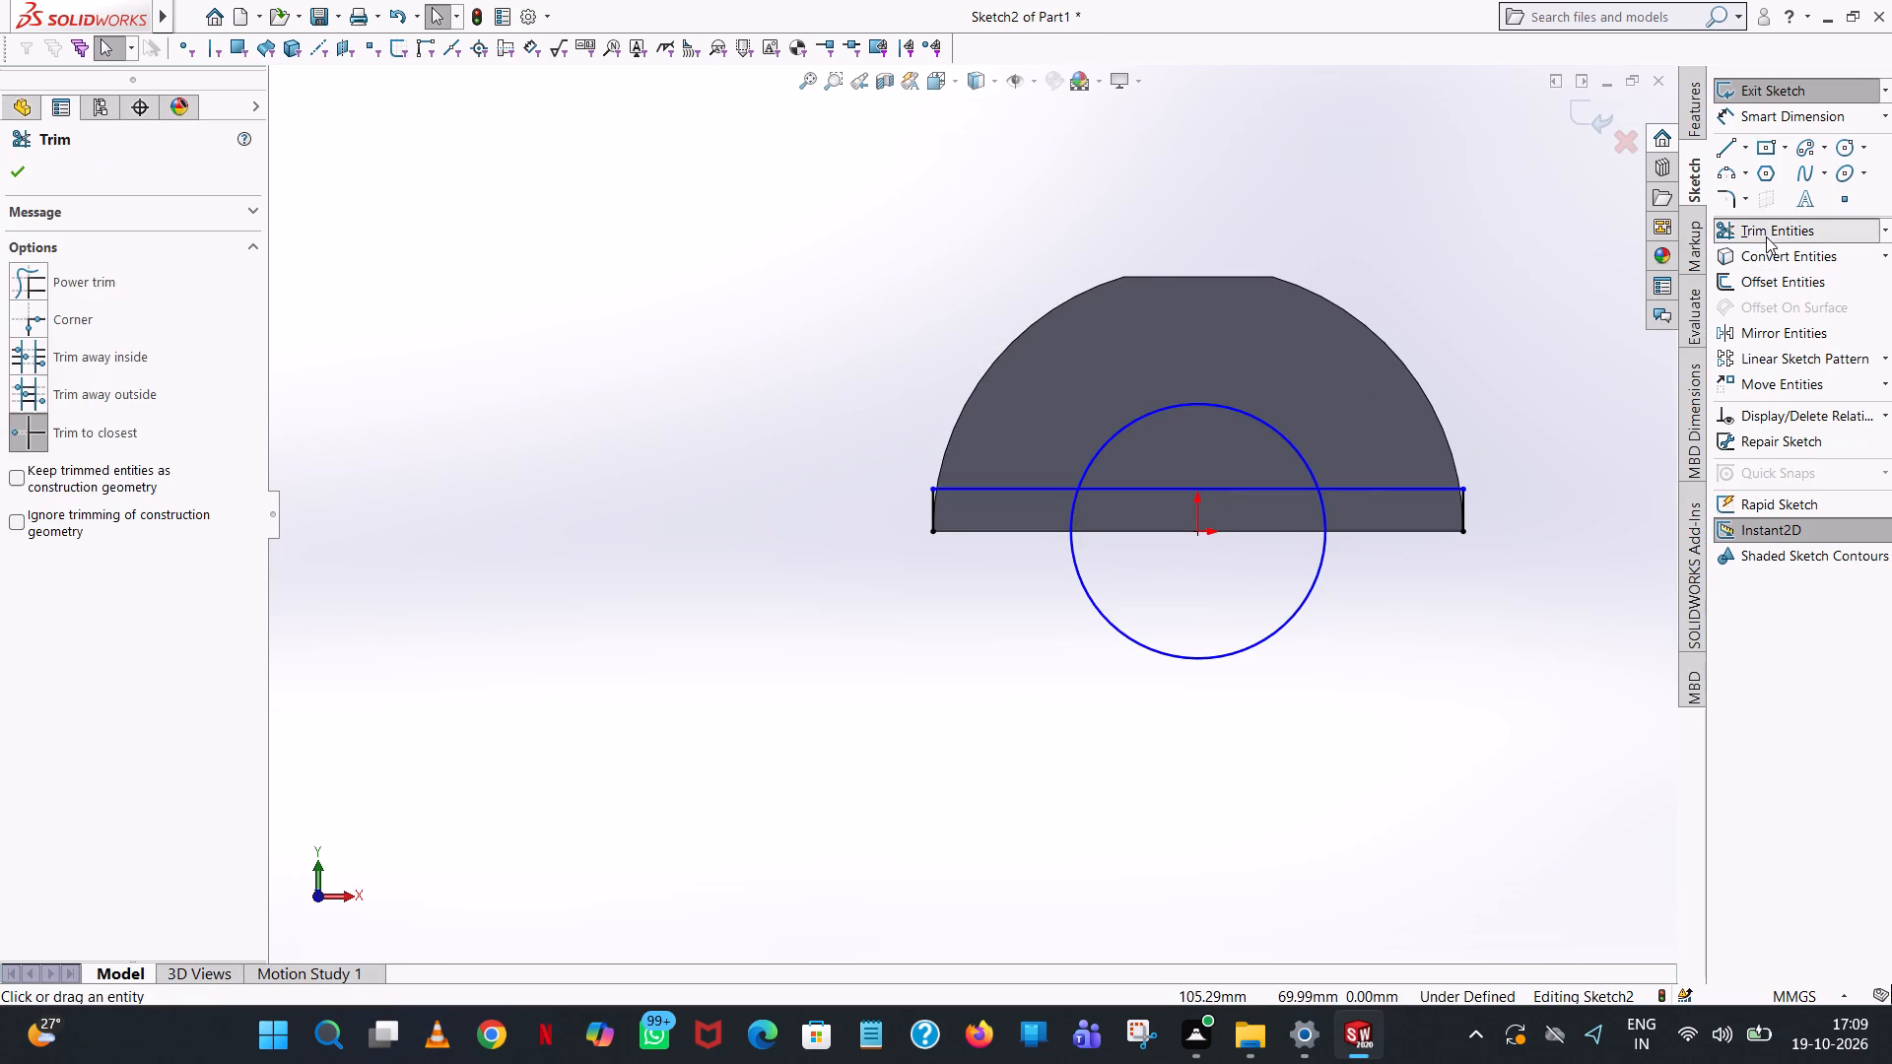
{"action": "left_click", "coordinate": [20, 165]}
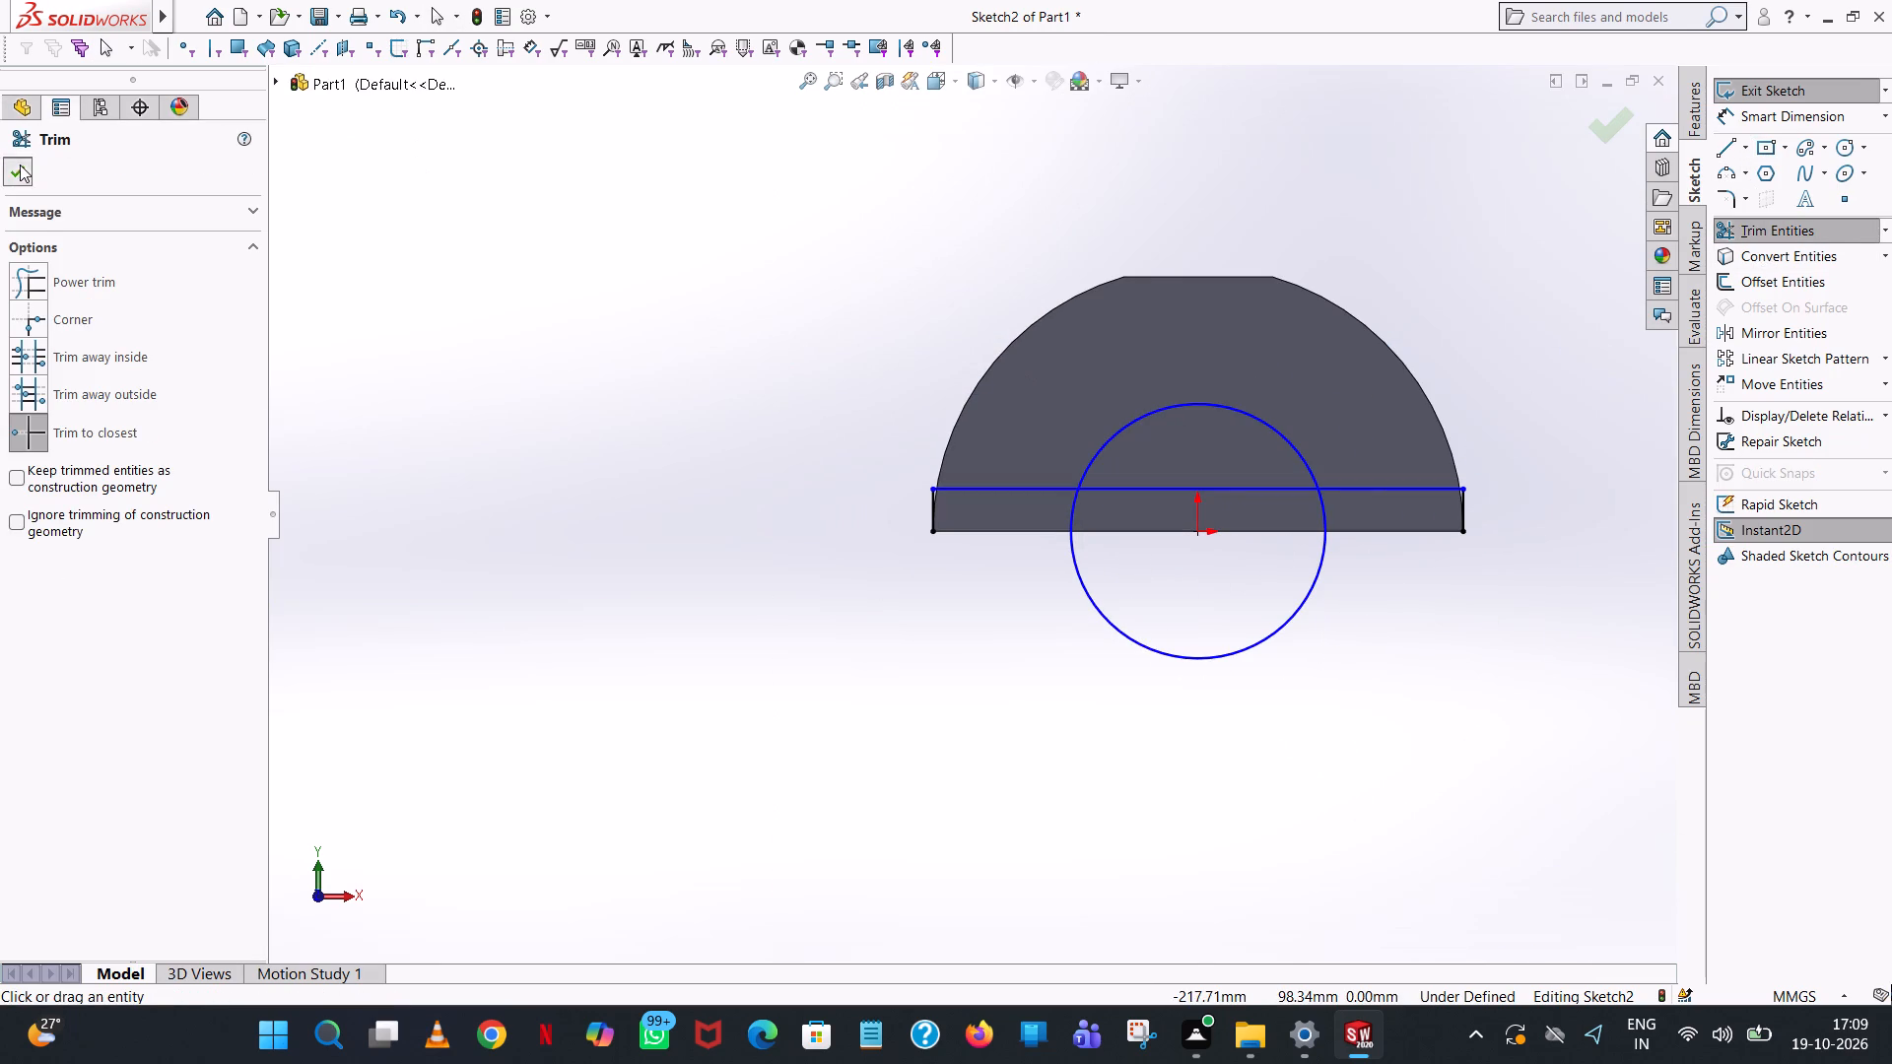
{"action": "left_click", "coordinate": [1728, 148]}
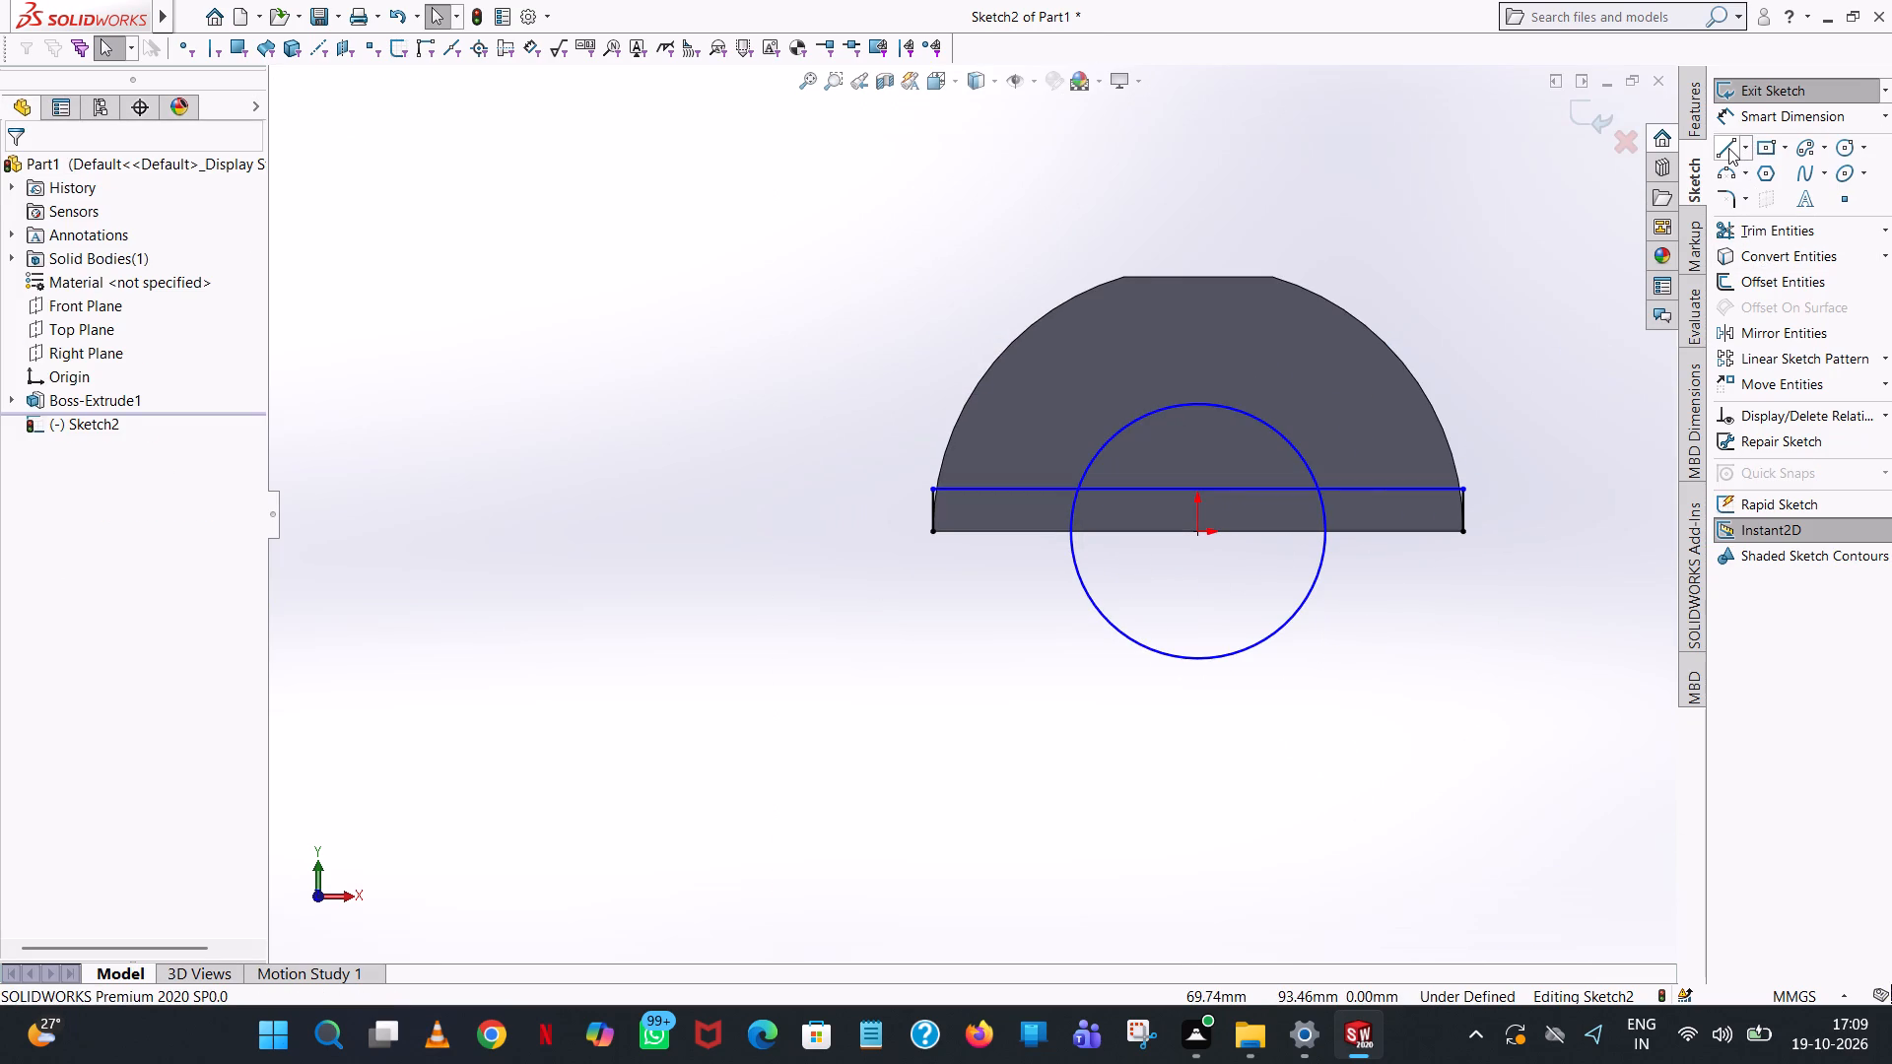
{"action": "left_click", "coordinate": [1325, 532]}
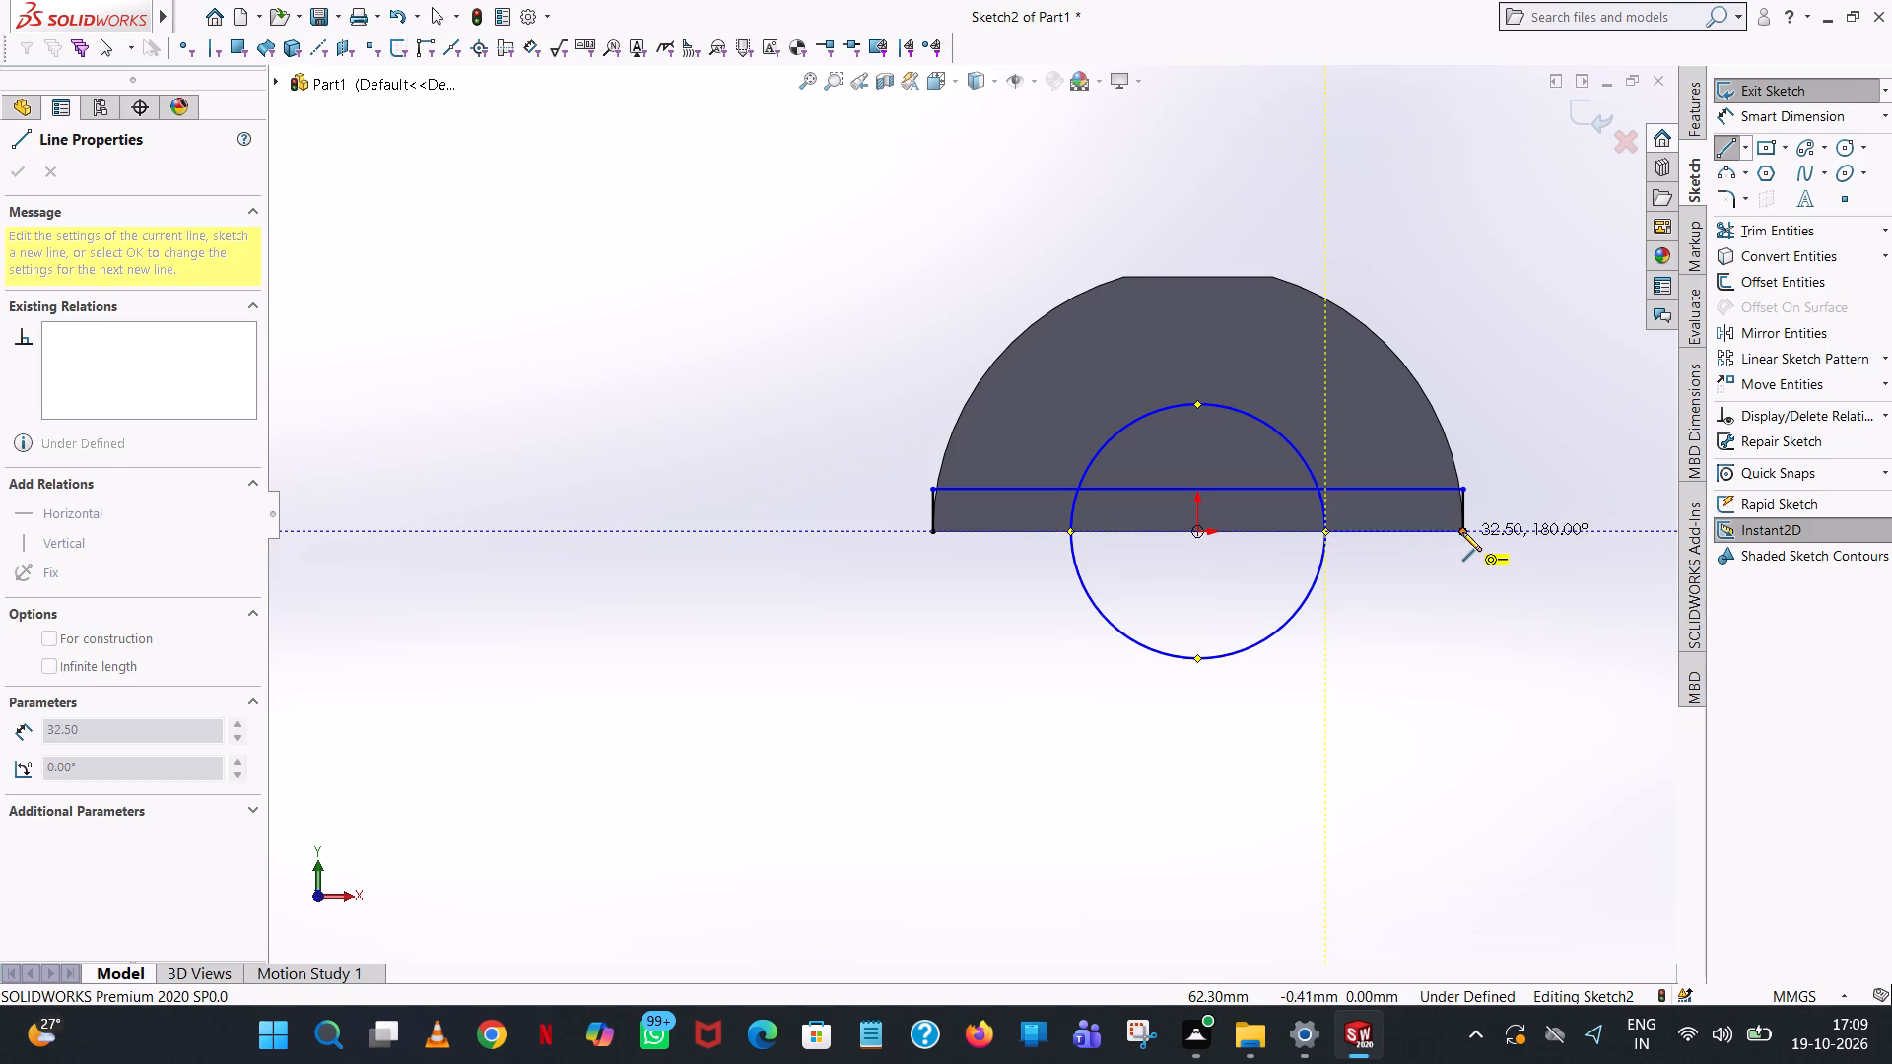
{"action": "left_click", "coordinate": [1460, 531]}
{"action": "right_click", "coordinate": [1460, 531]}
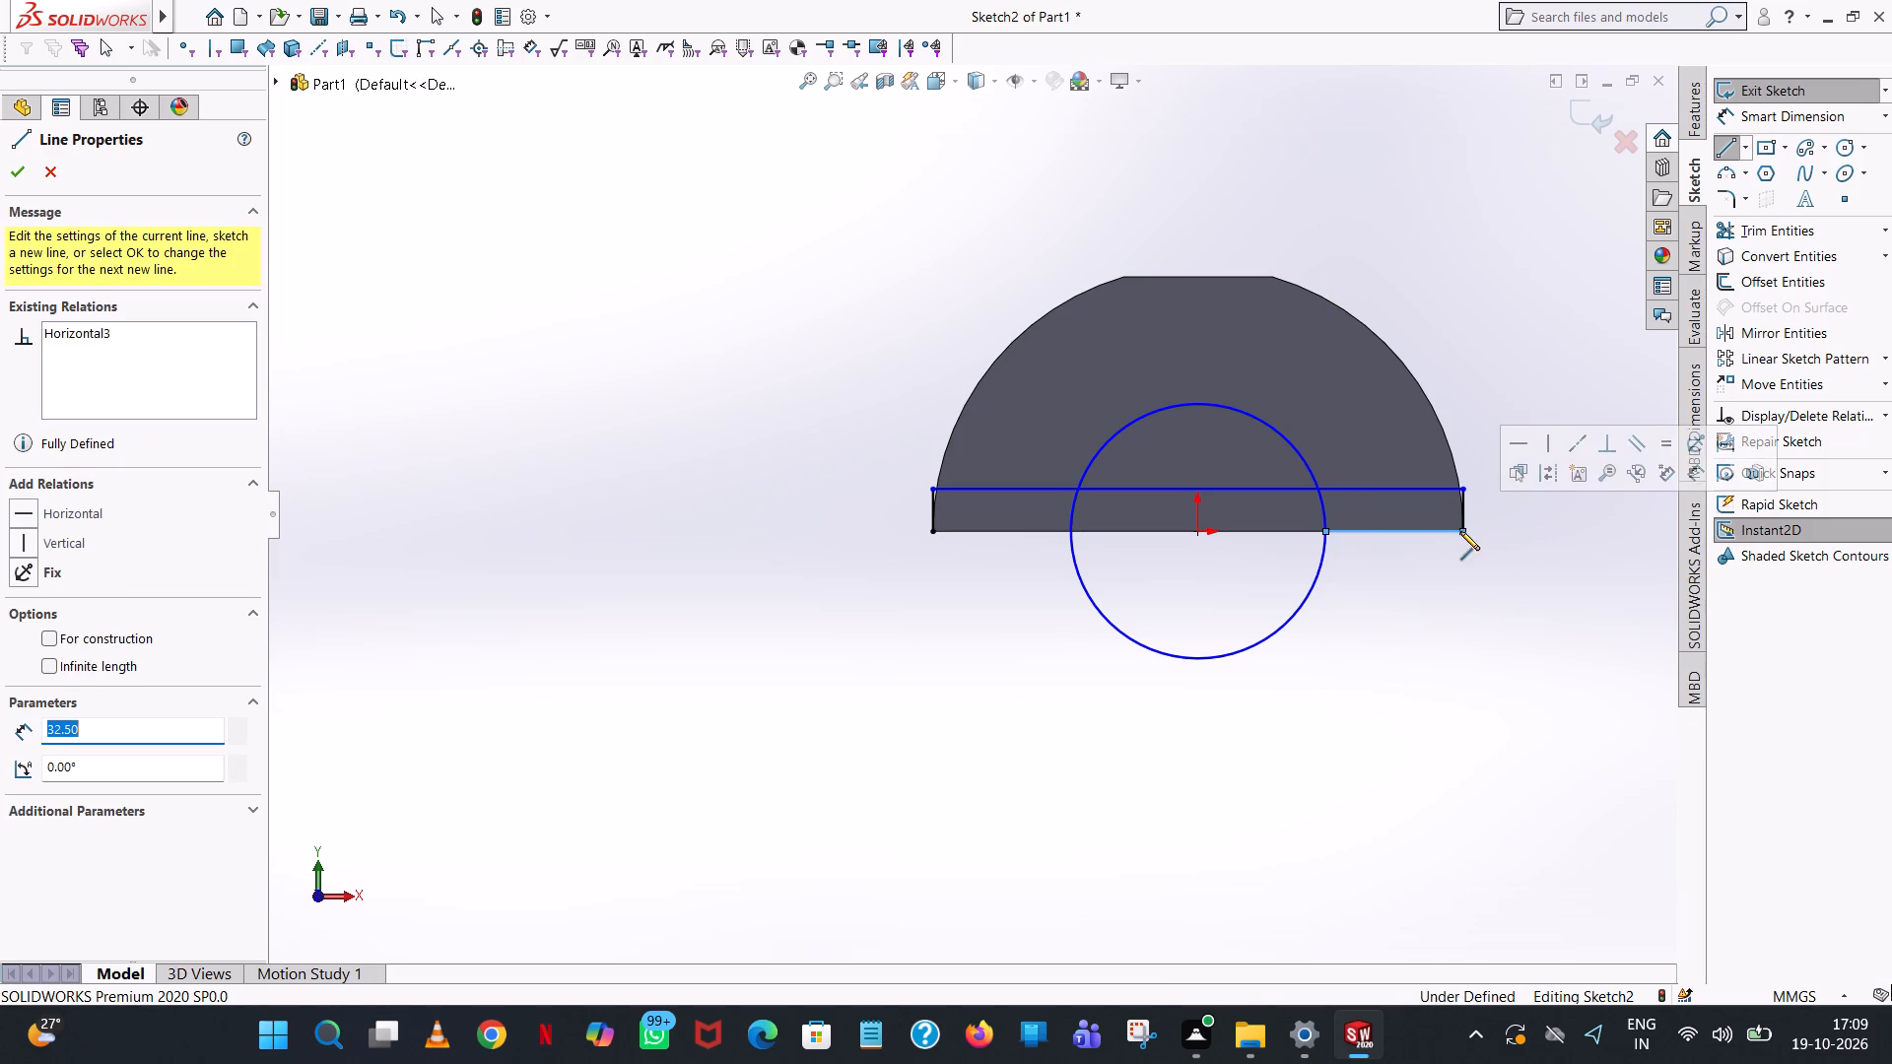
{"action": "left_click", "coordinate": [1501, 538]}
{"action": "left_click", "coordinate": [1728, 140]}
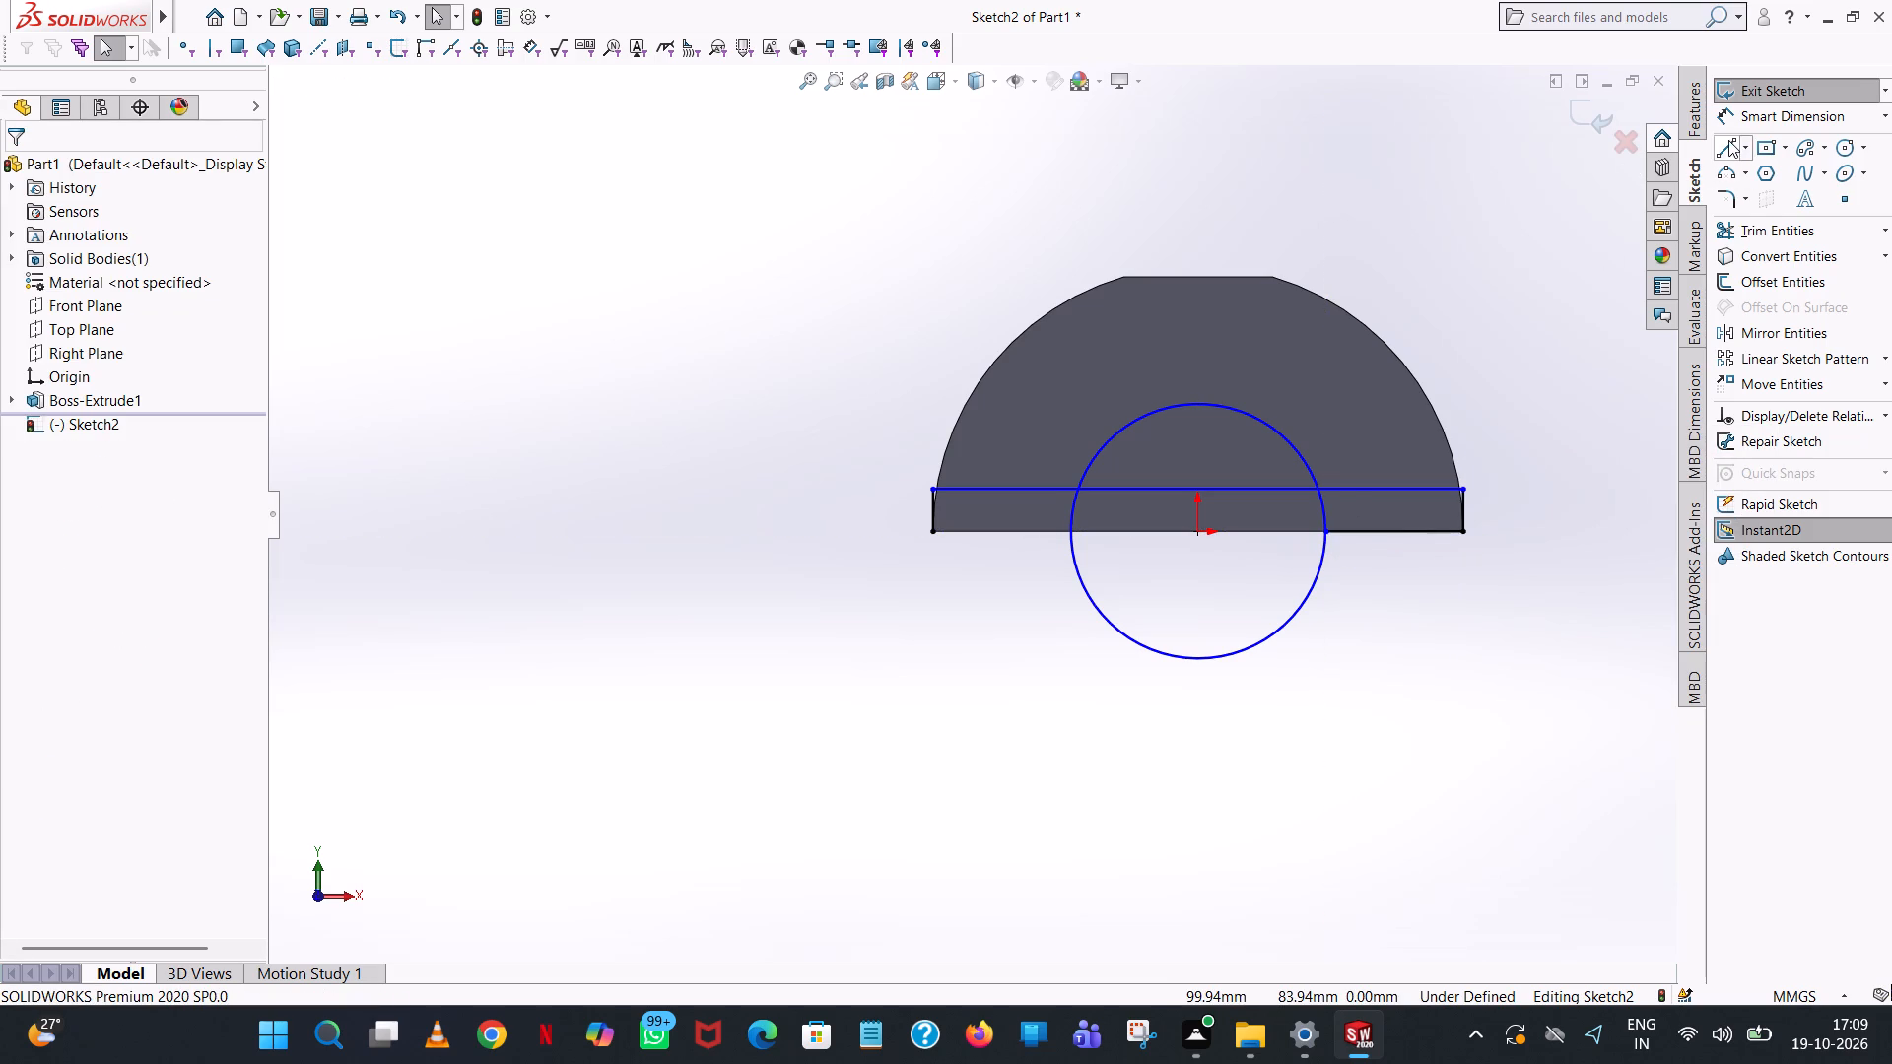
{"action": "scroll", "coordinate": [1336, 465], "scroll_direction": "down", "scroll_amount": 4}
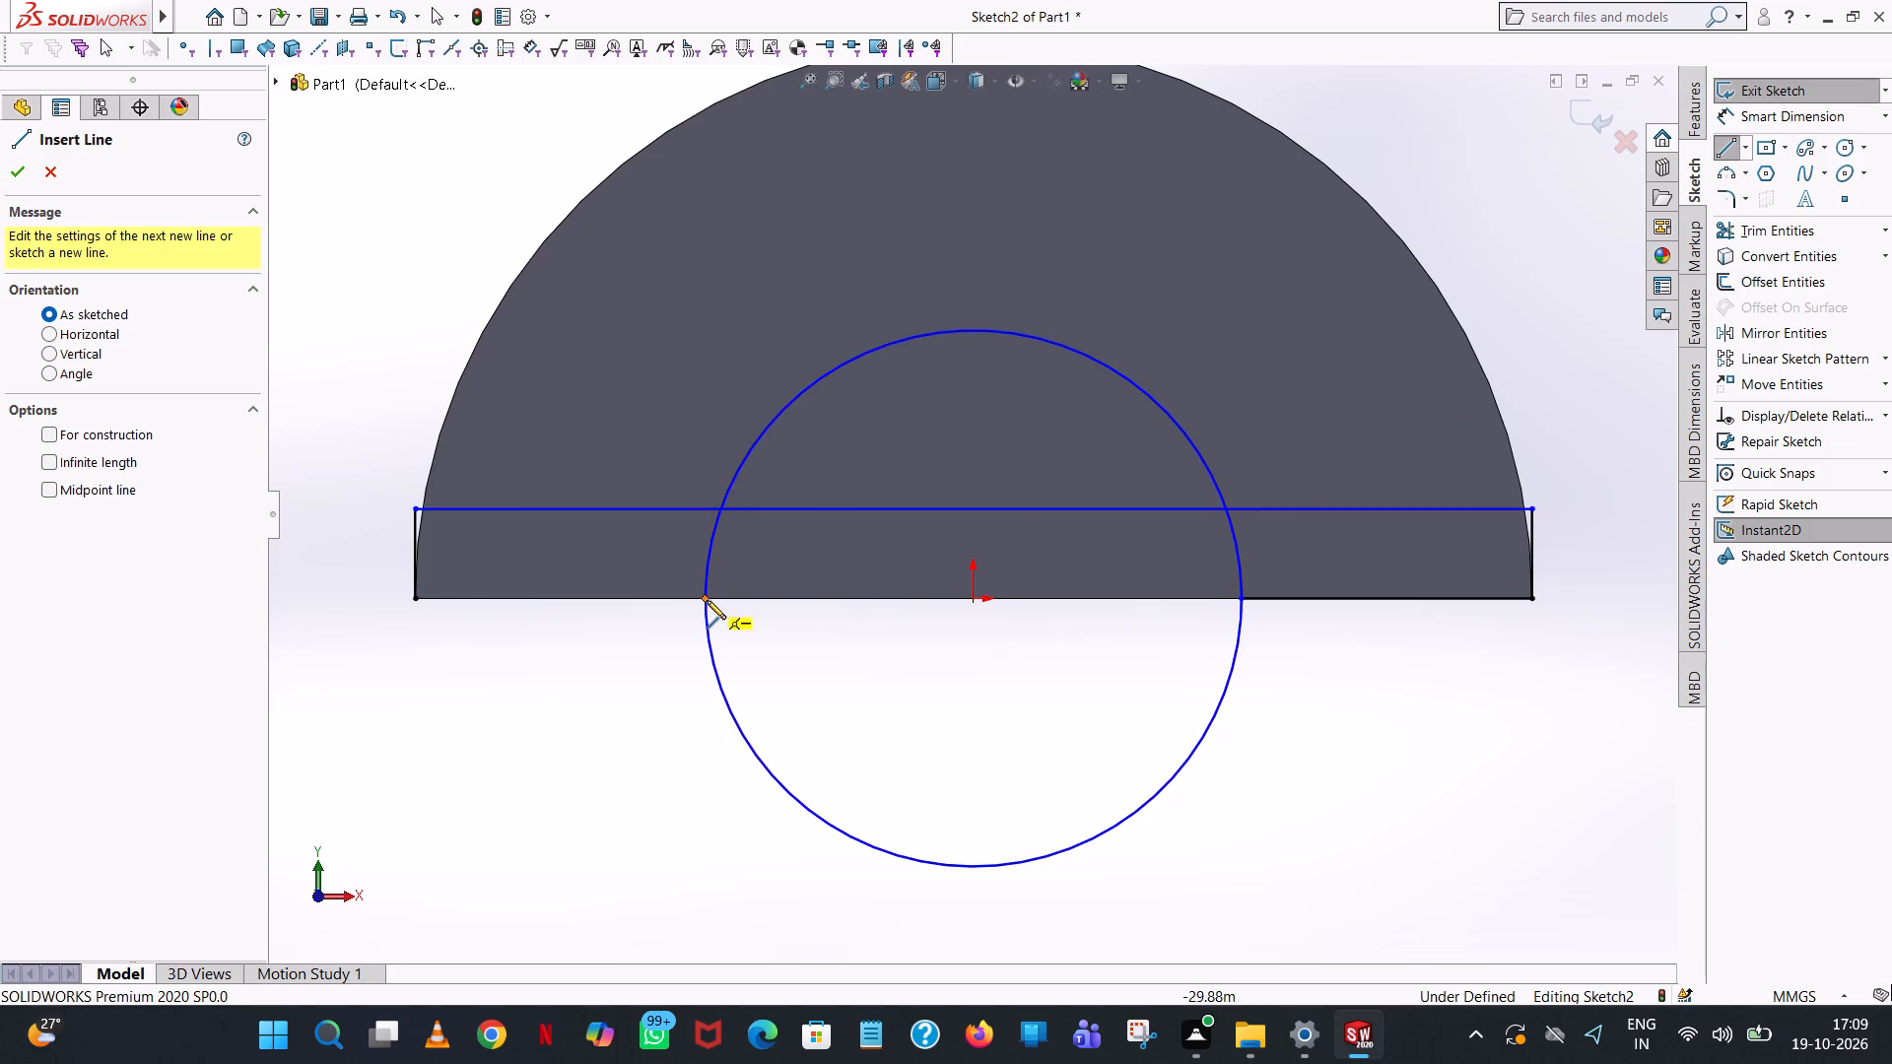
{"action": "left_click", "coordinate": [707, 597]}
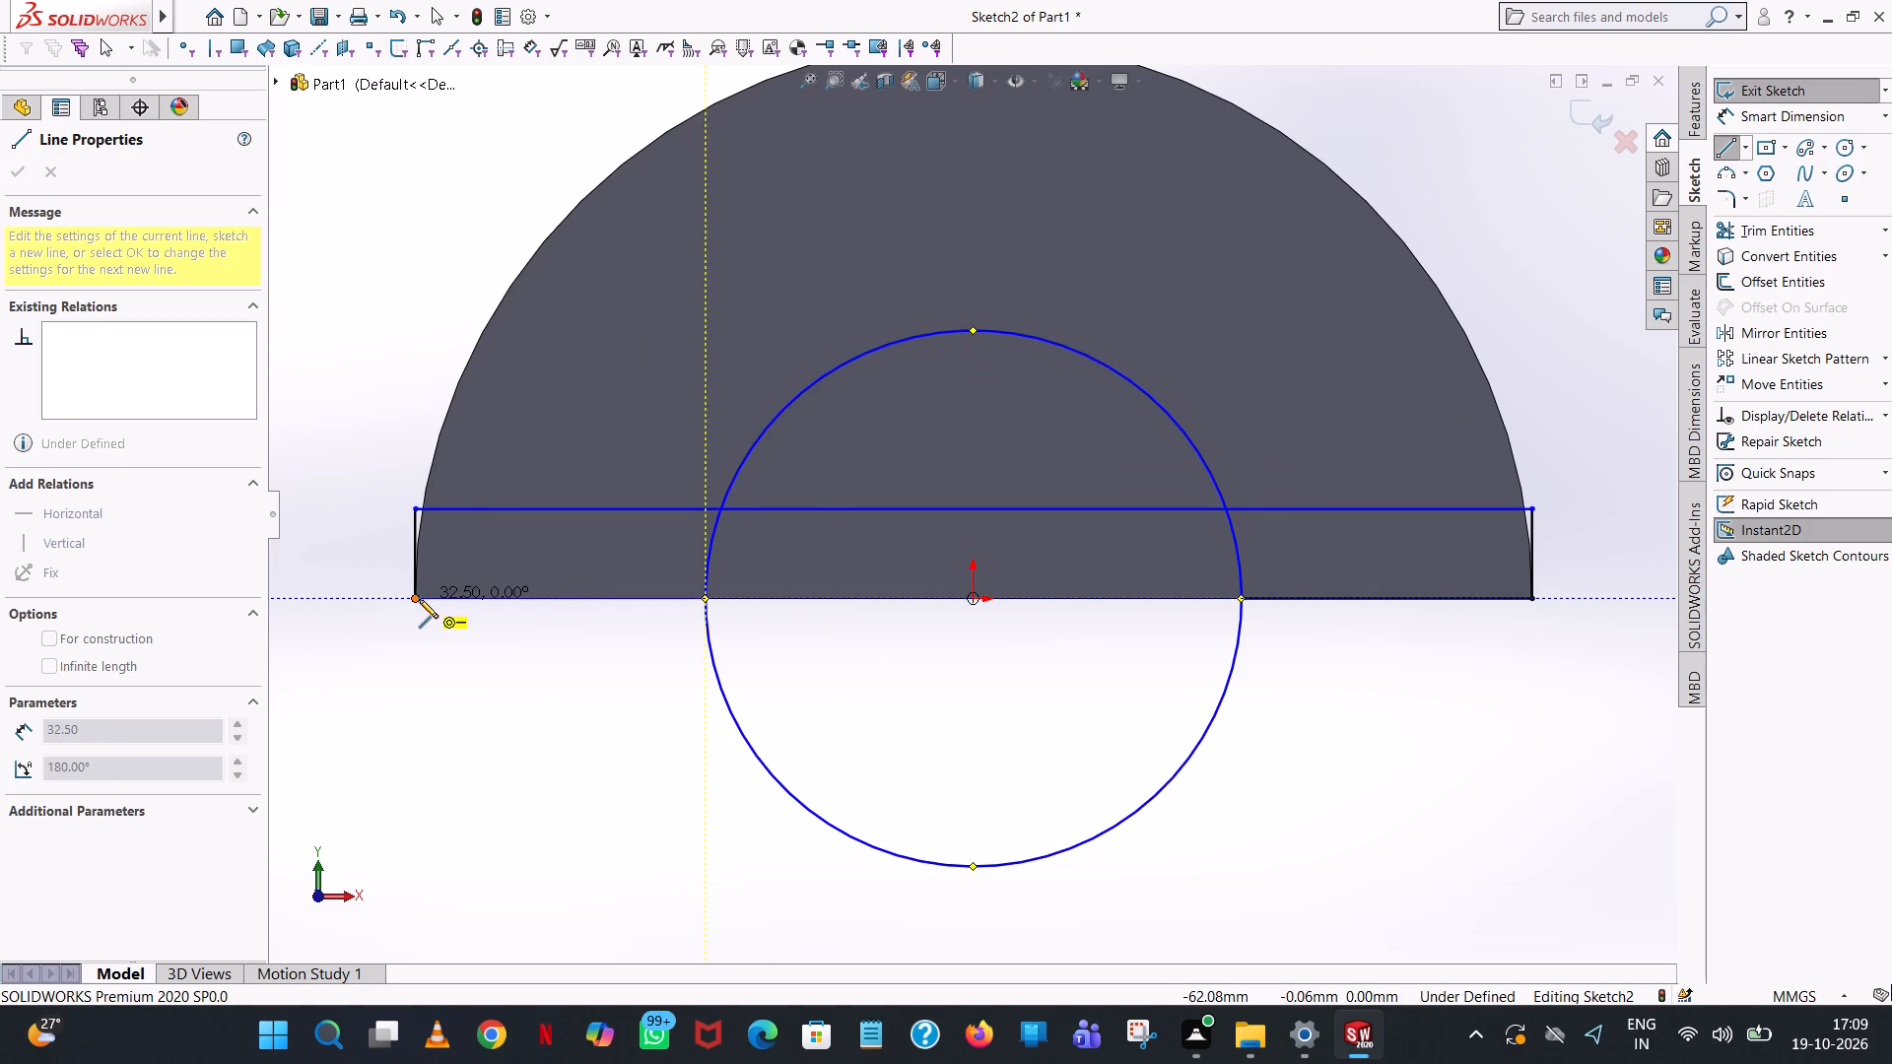
{"action": "left_click", "coordinate": [412, 597]}
{"action": "right_click", "coordinate": [412, 596]}
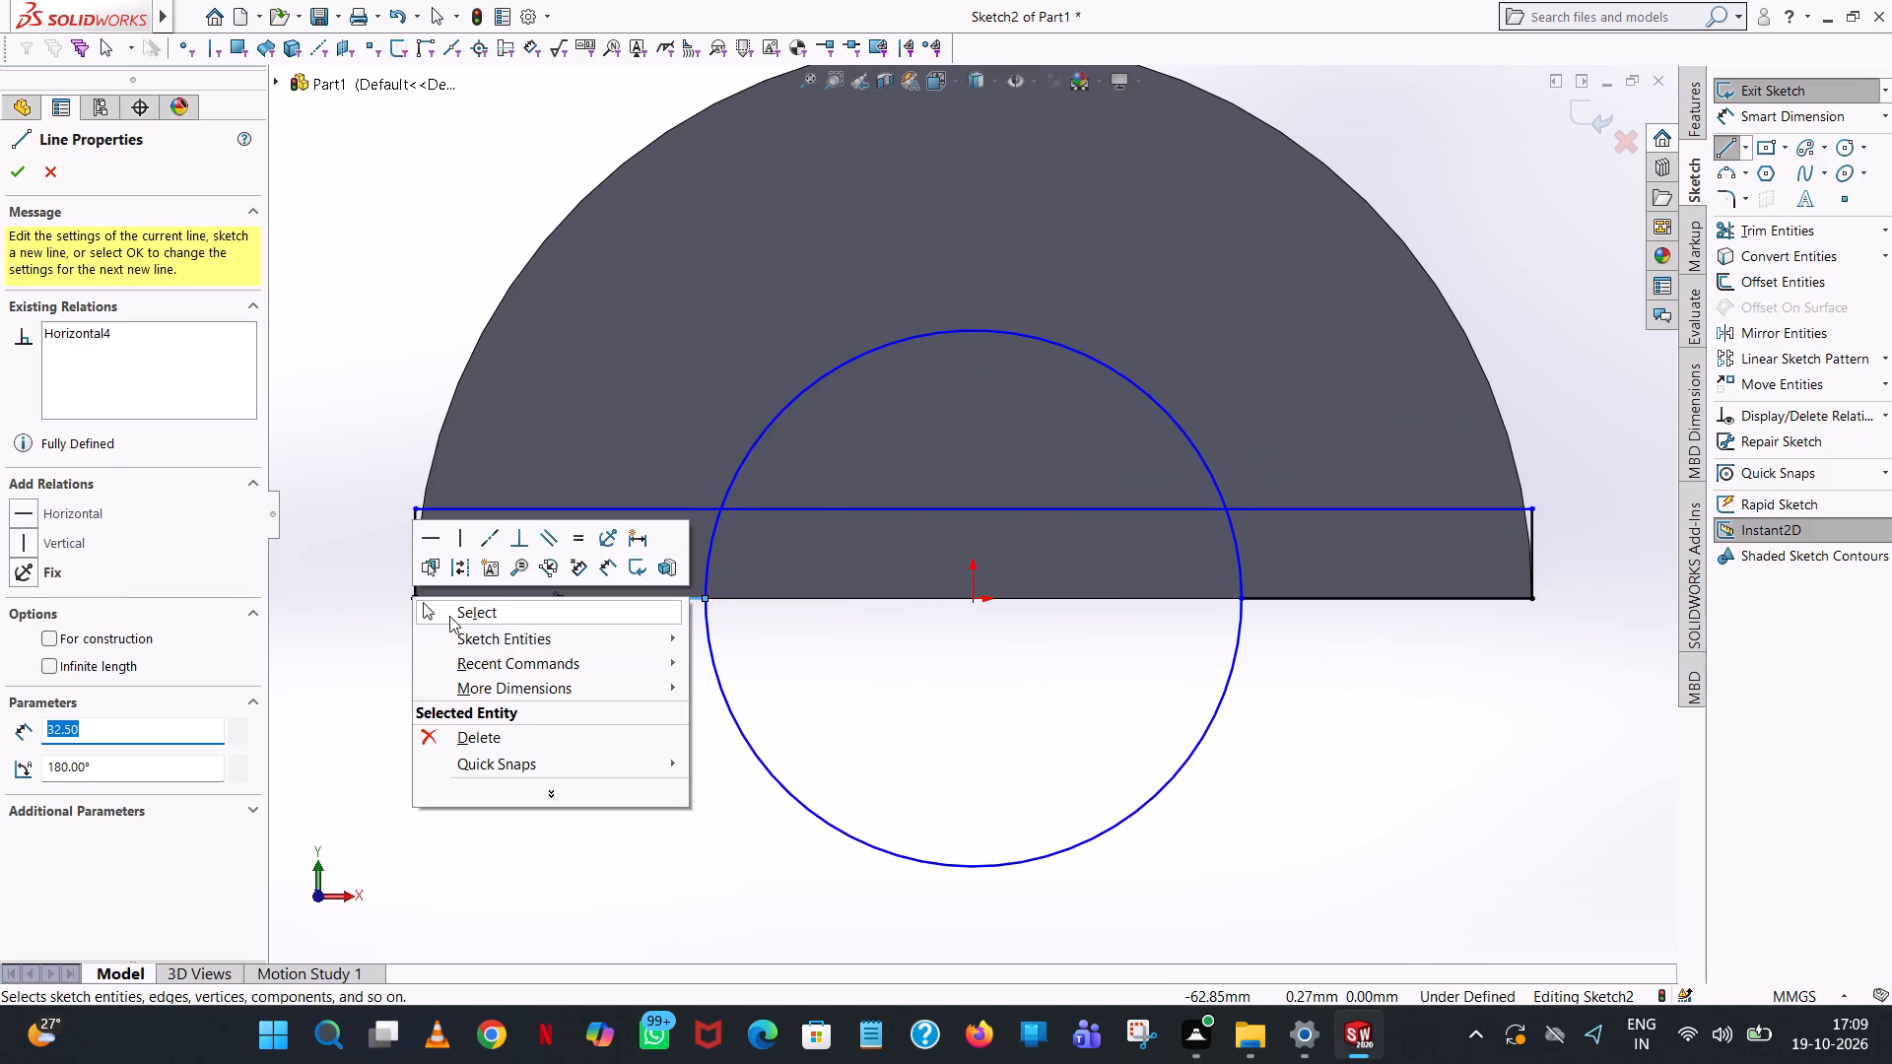
{"action": "left_click", "coordinate": [449, 616]}
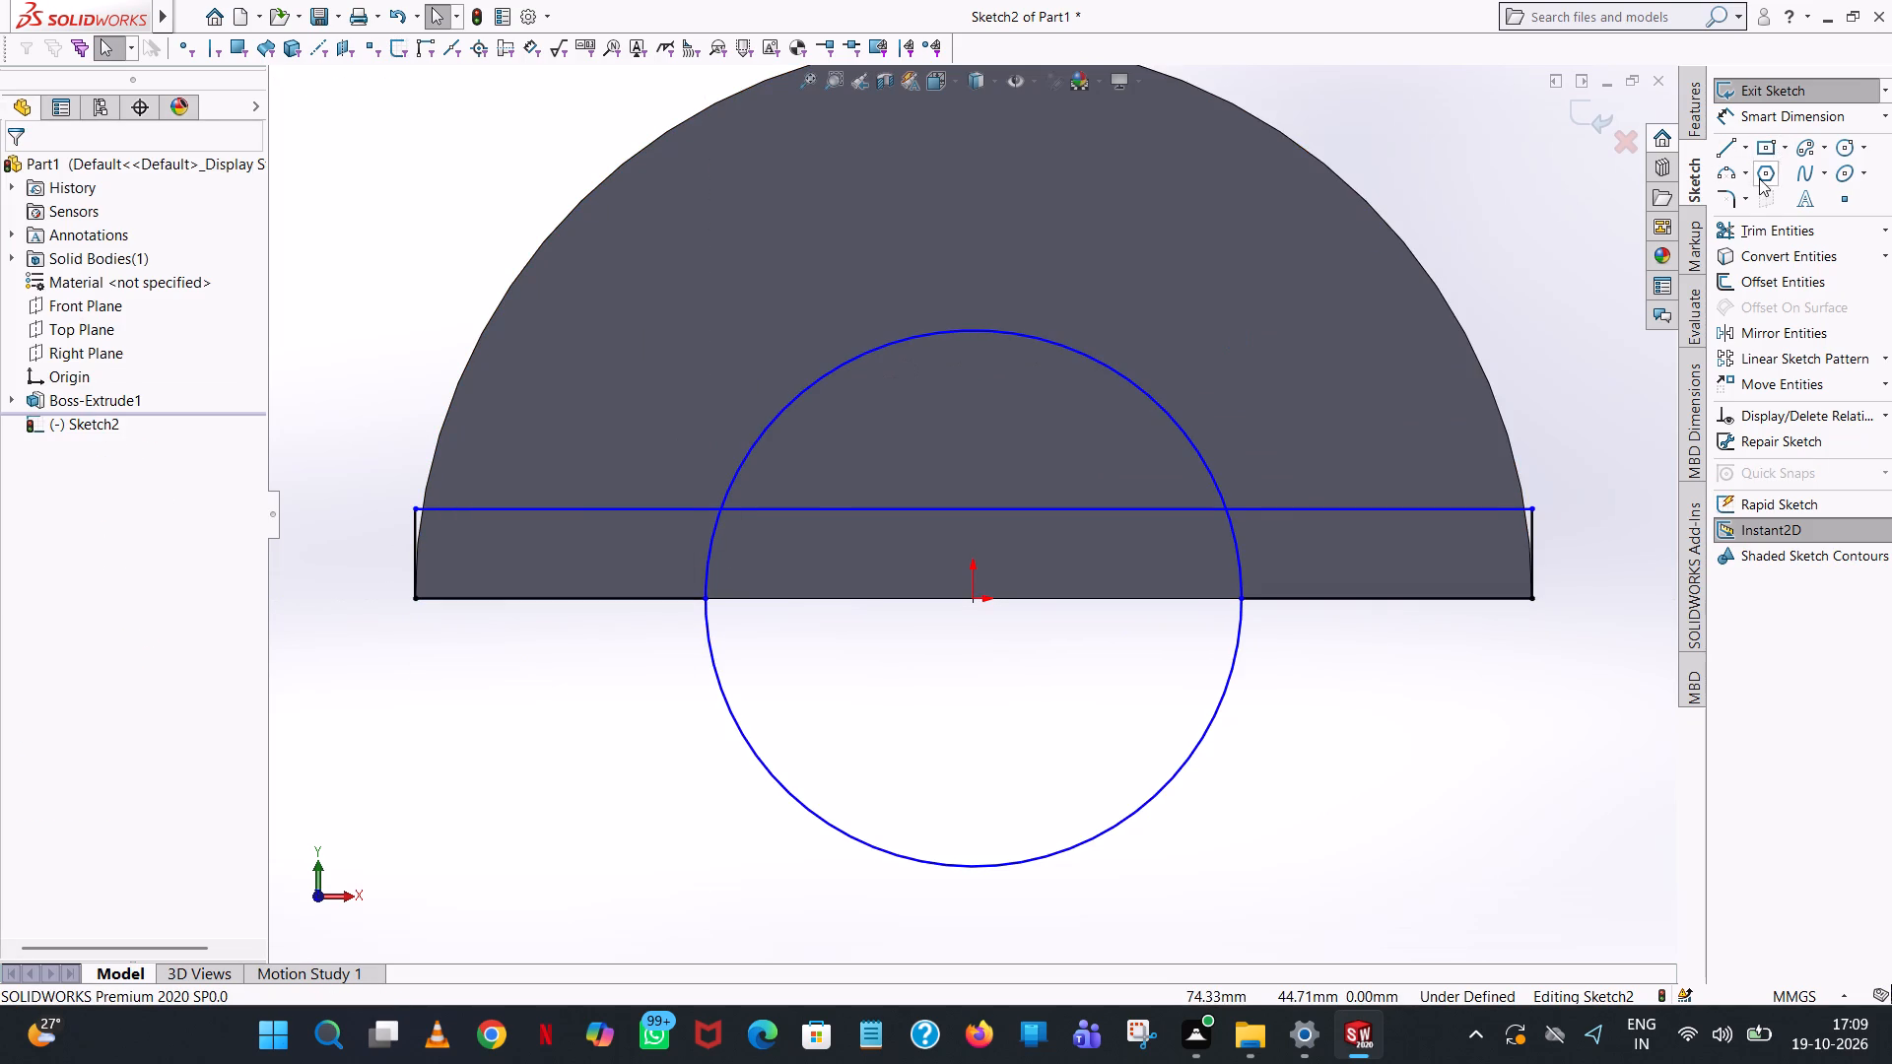
Trim away the lower half of the circle below the plate's bottom edge.
{"action": "left_click", "coordinate": [1756, 225]}
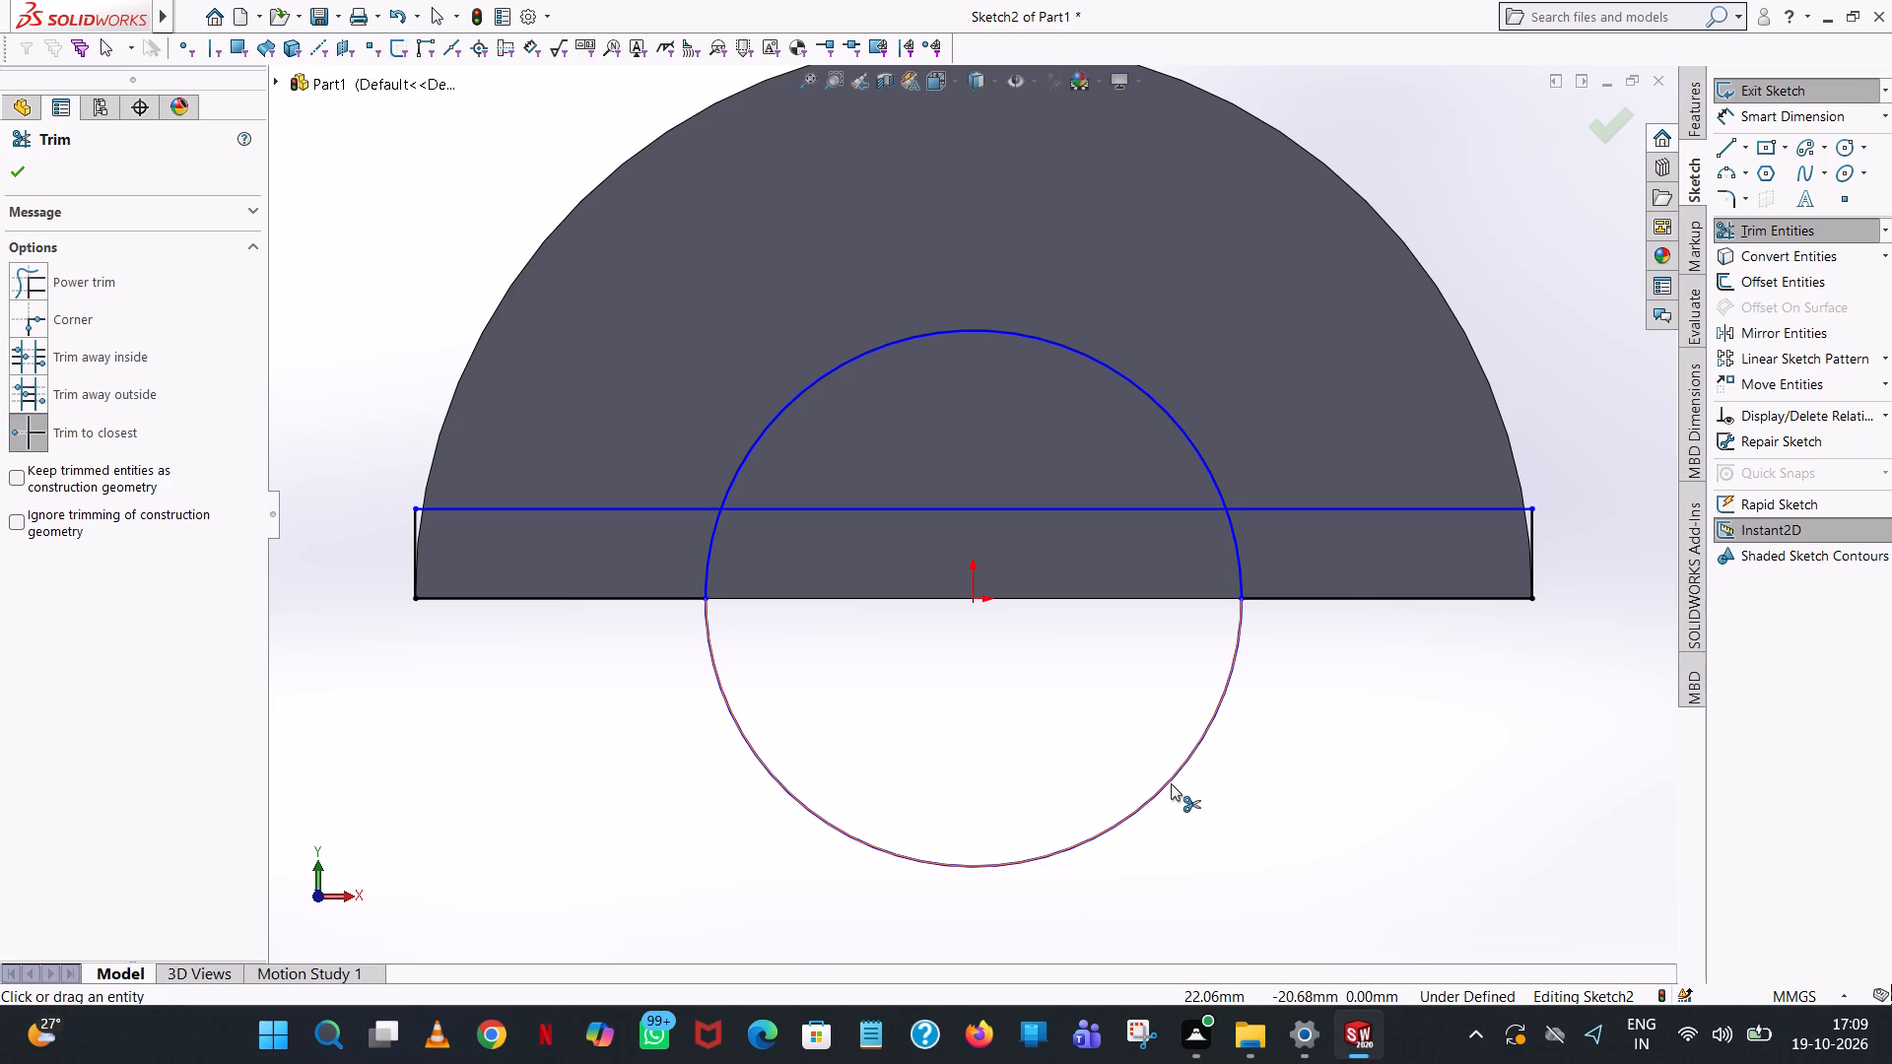
{"action": "left_click", "coordinate": [1171, 783]}
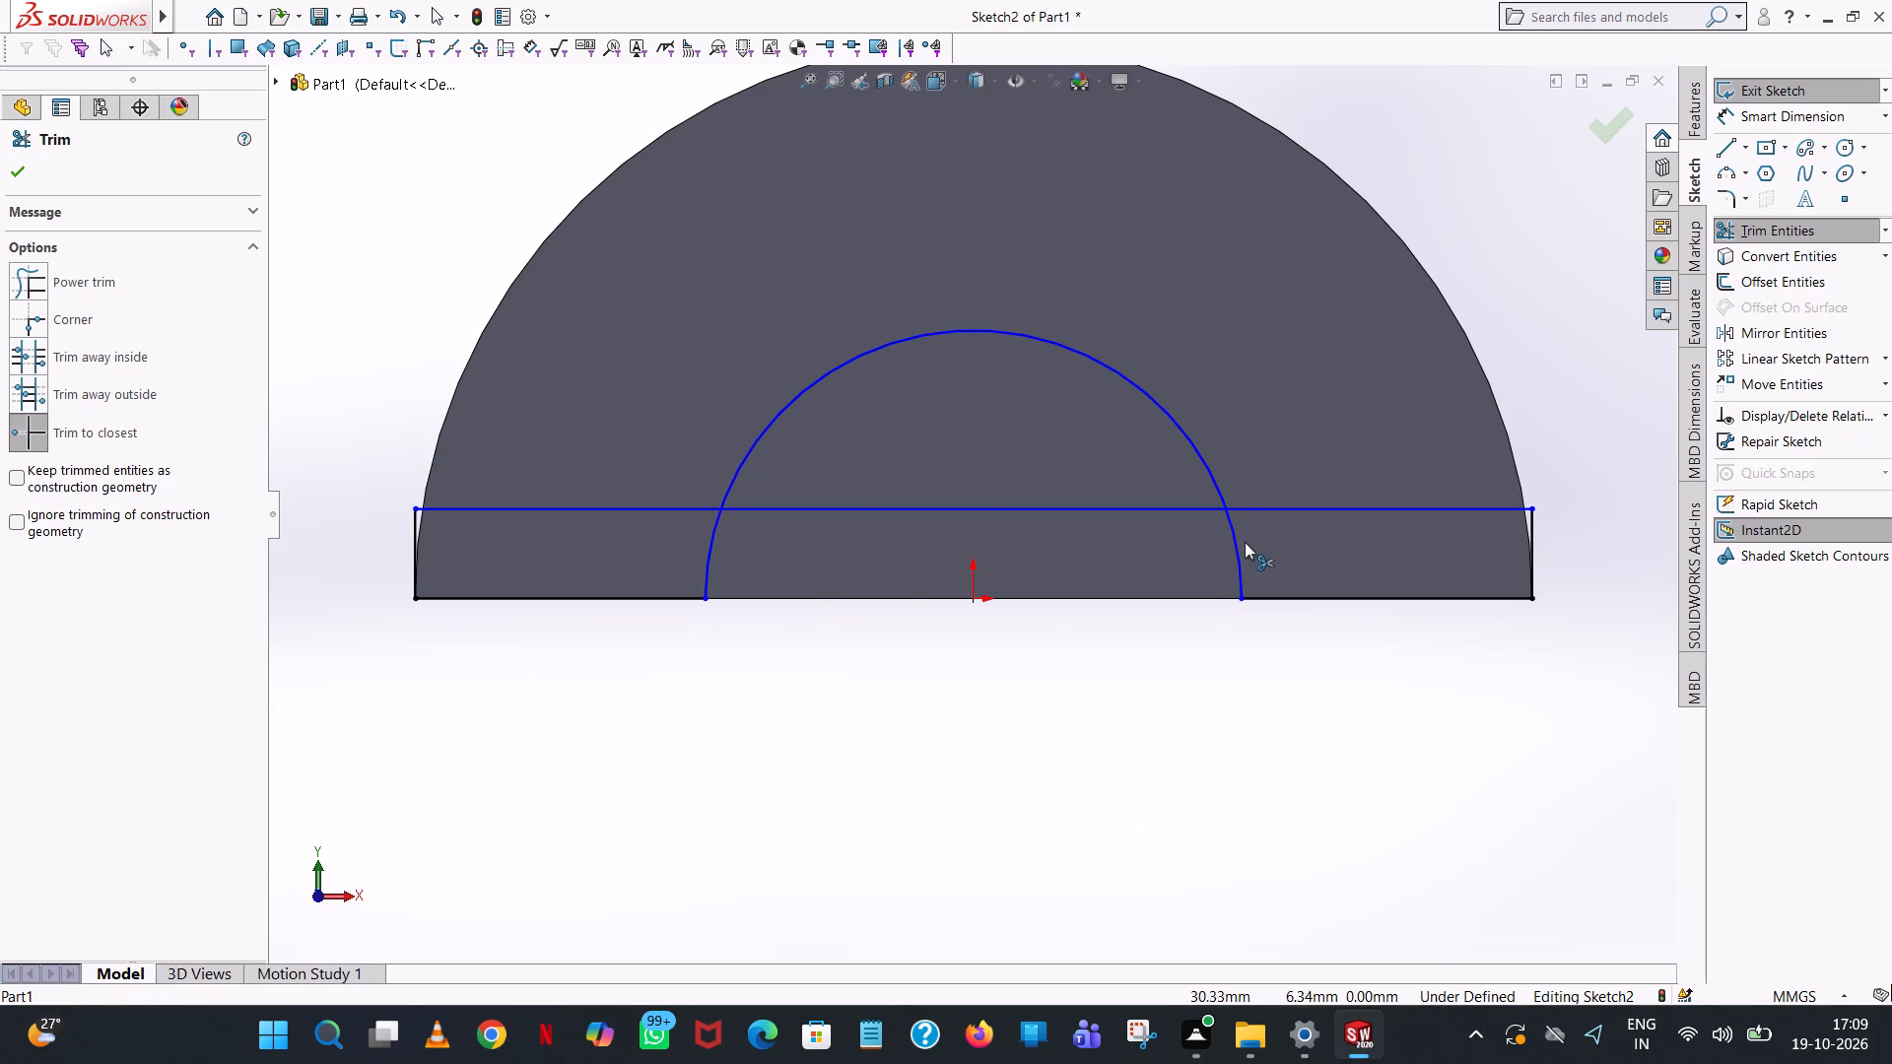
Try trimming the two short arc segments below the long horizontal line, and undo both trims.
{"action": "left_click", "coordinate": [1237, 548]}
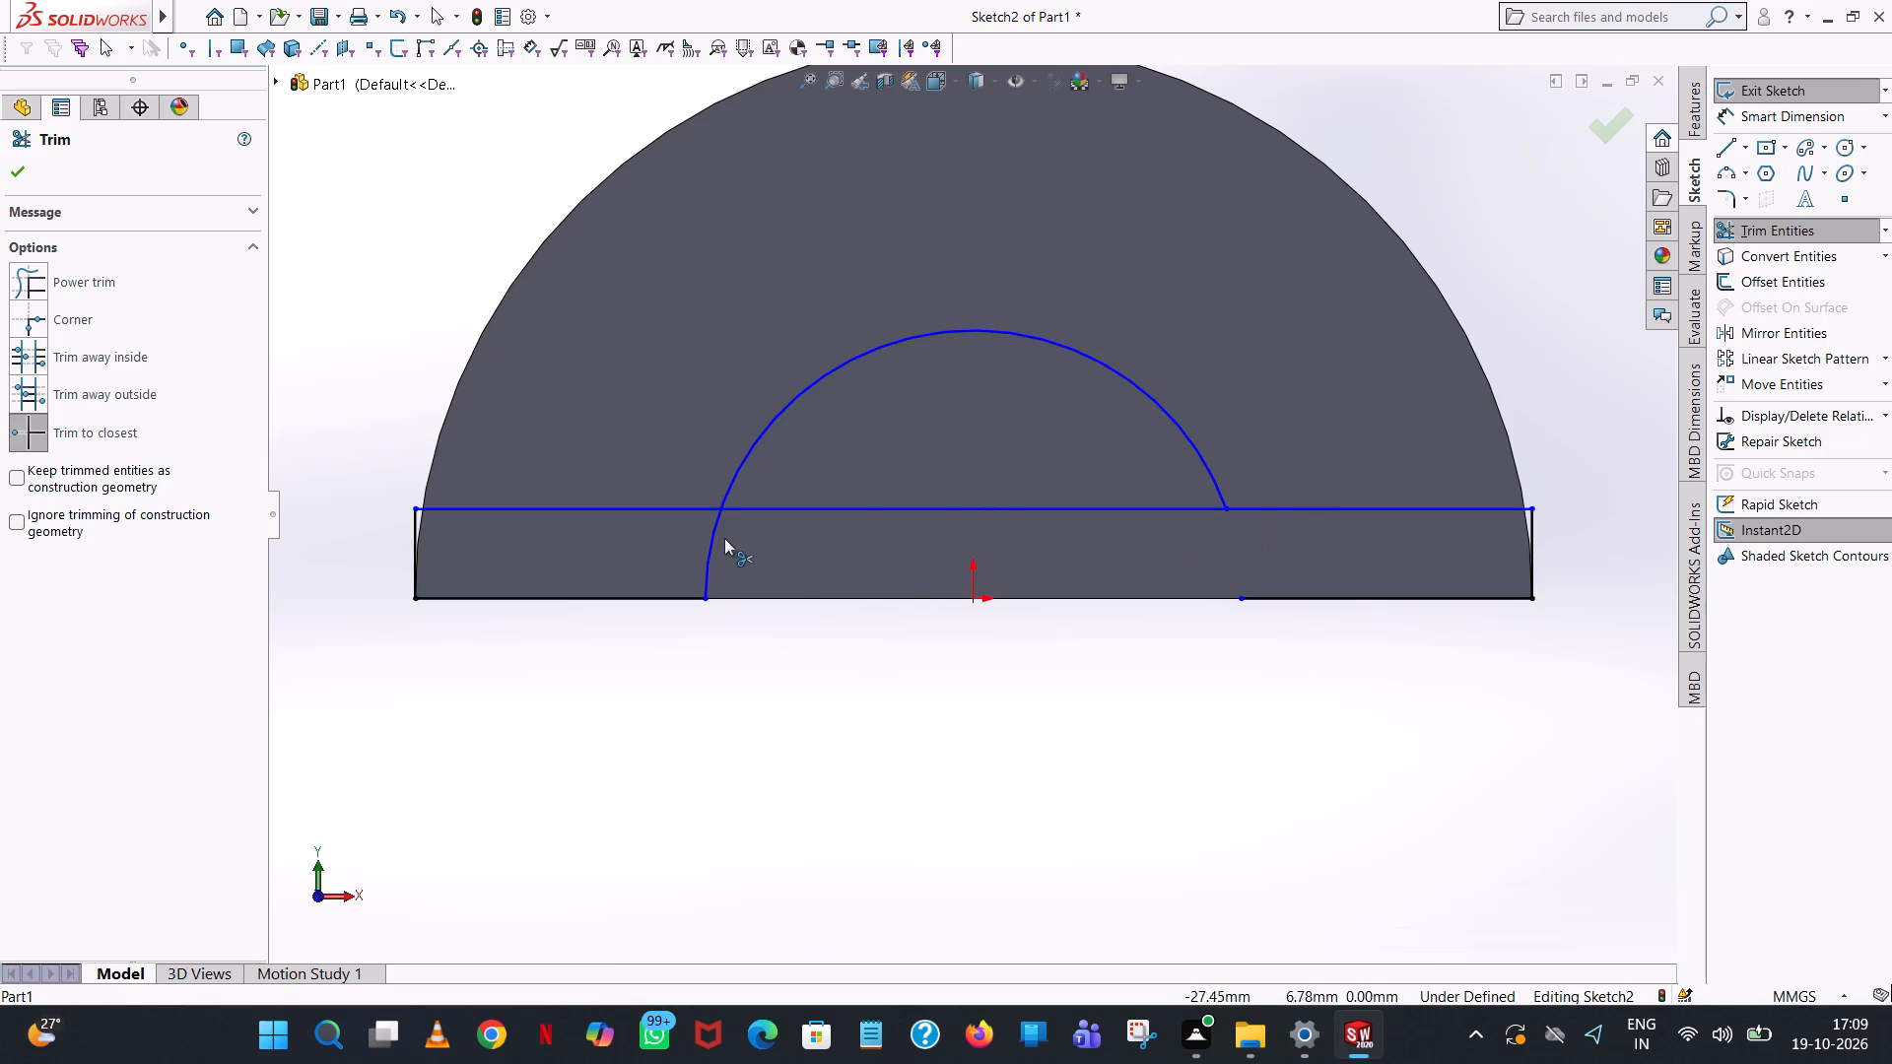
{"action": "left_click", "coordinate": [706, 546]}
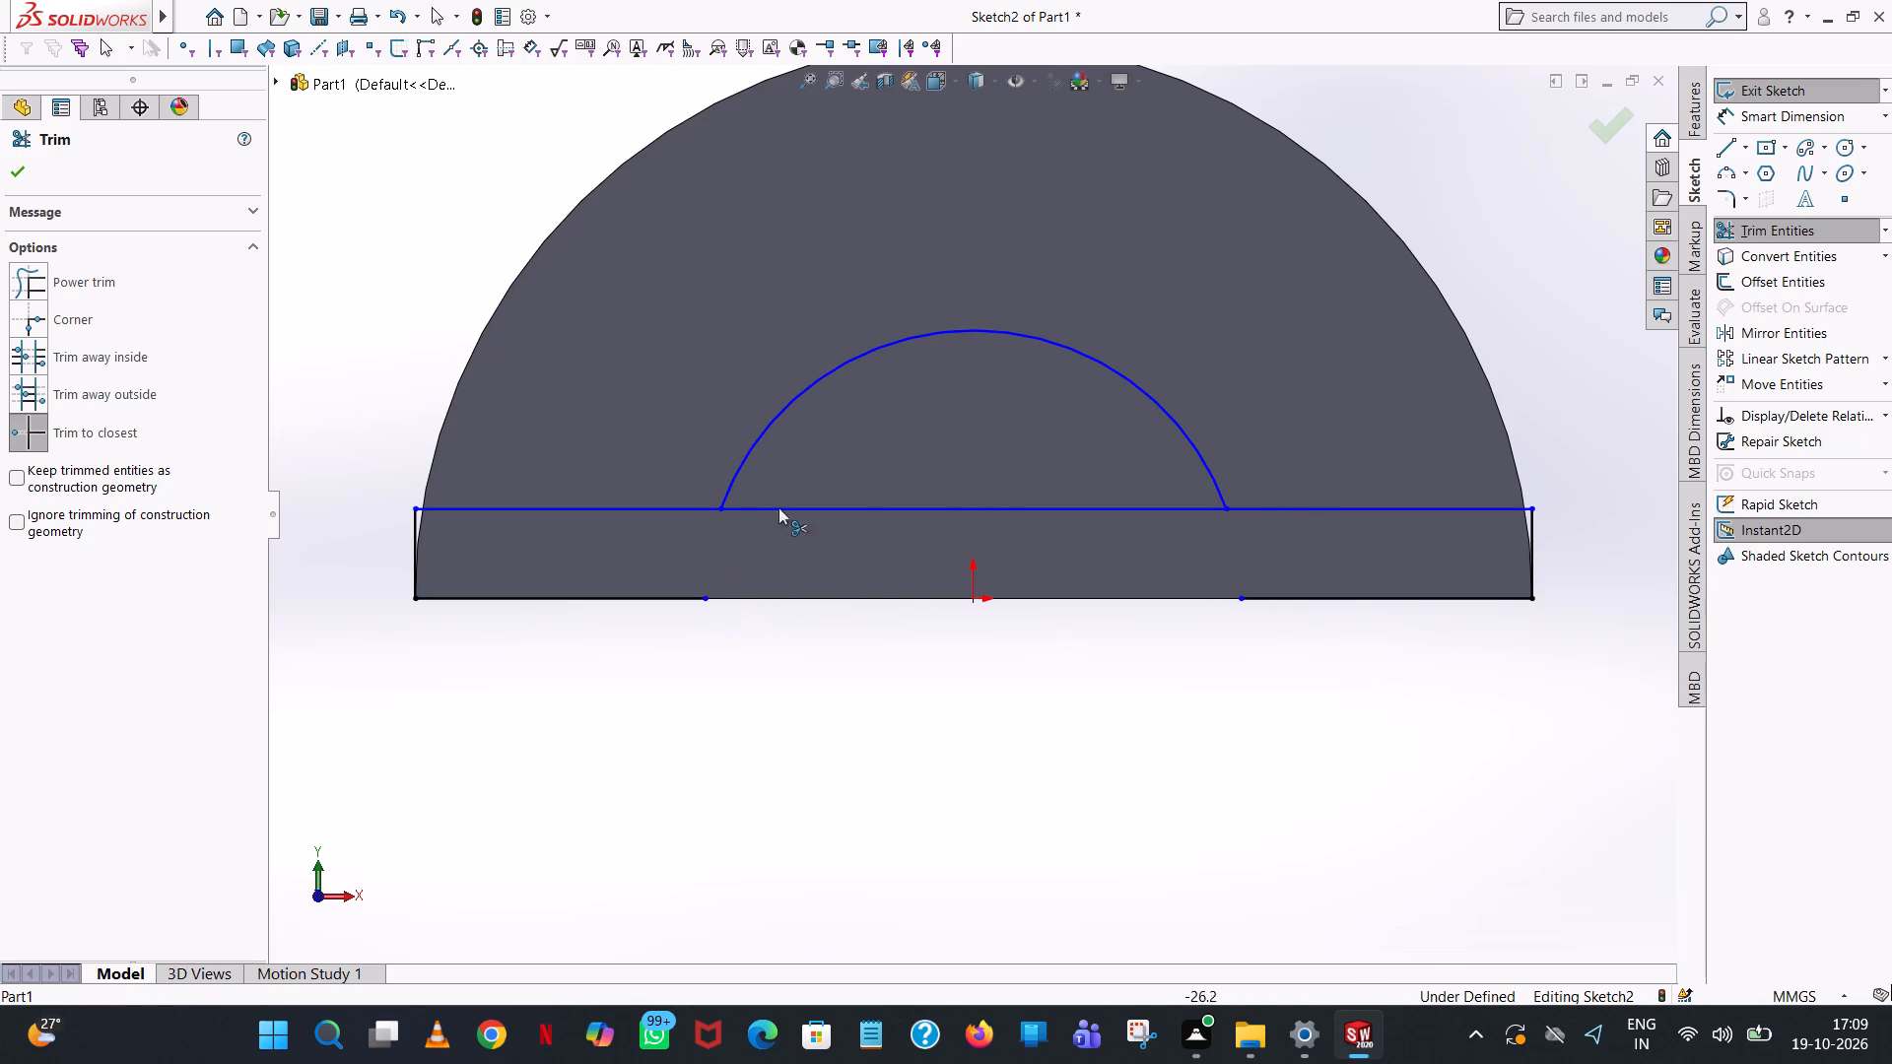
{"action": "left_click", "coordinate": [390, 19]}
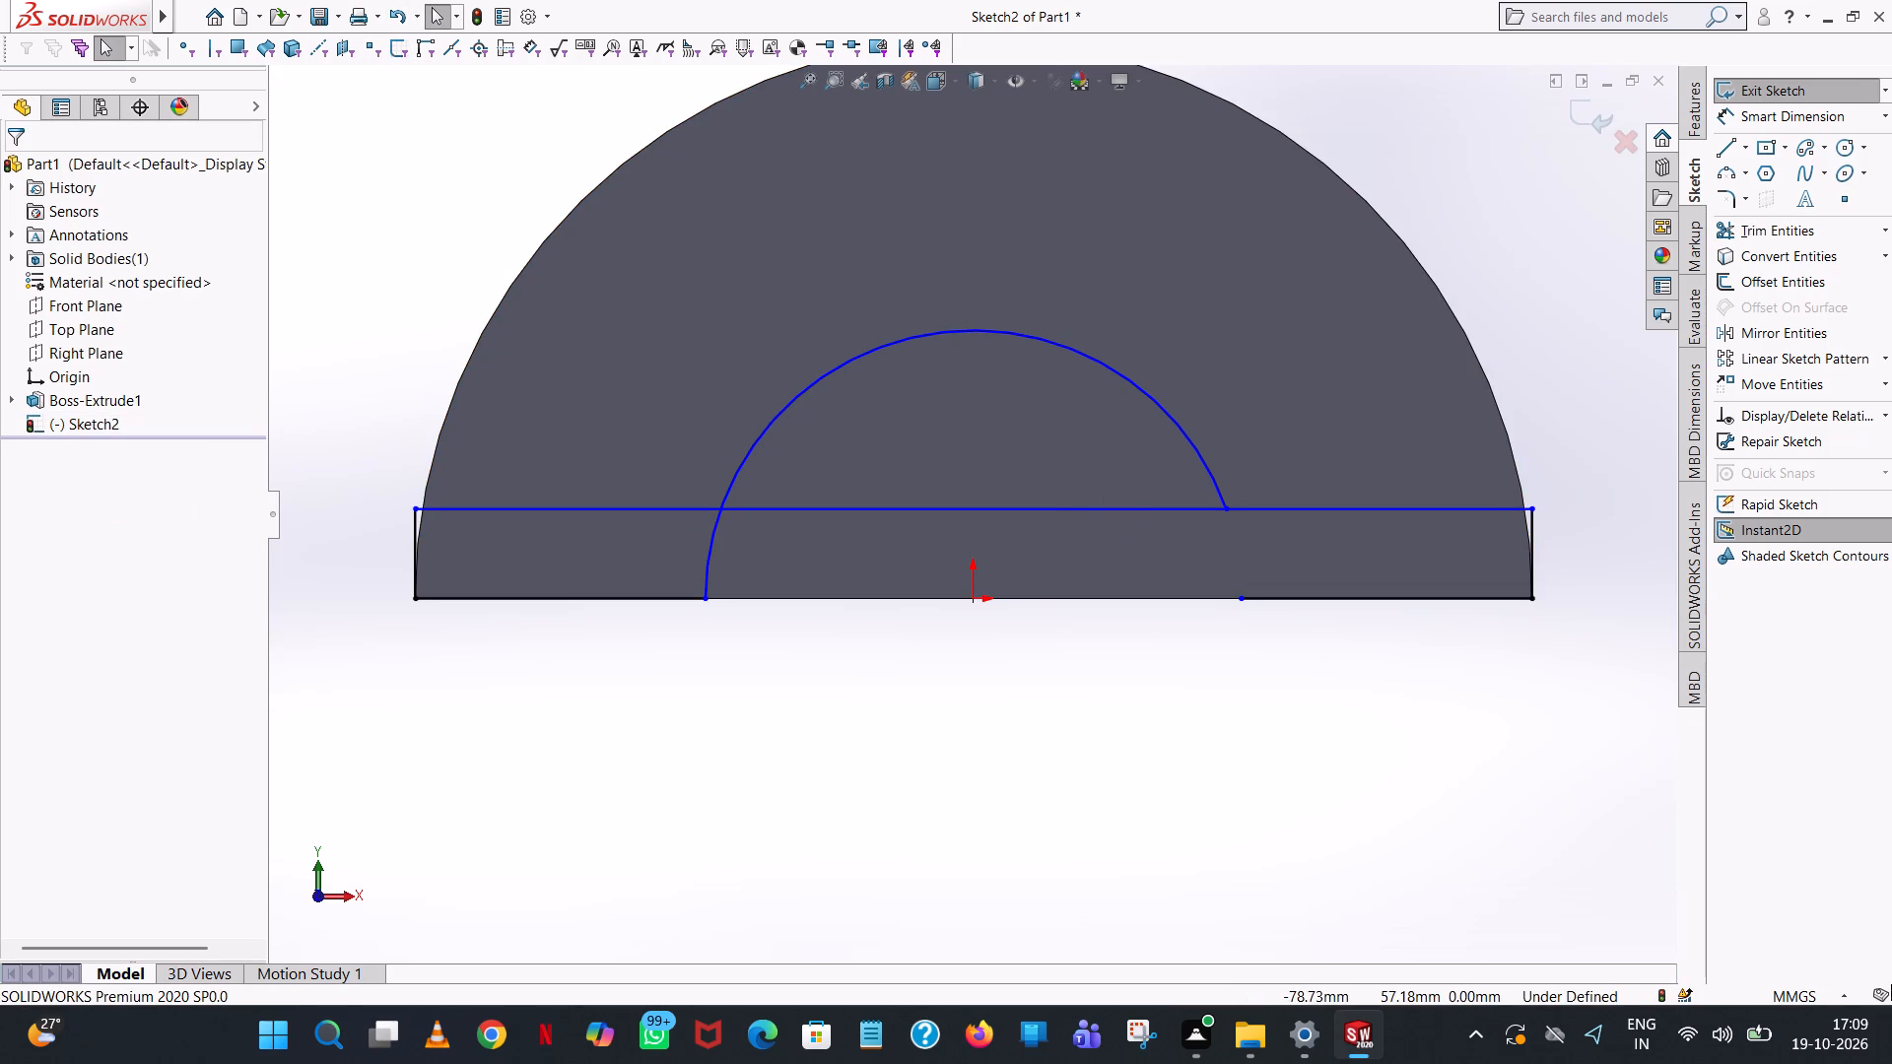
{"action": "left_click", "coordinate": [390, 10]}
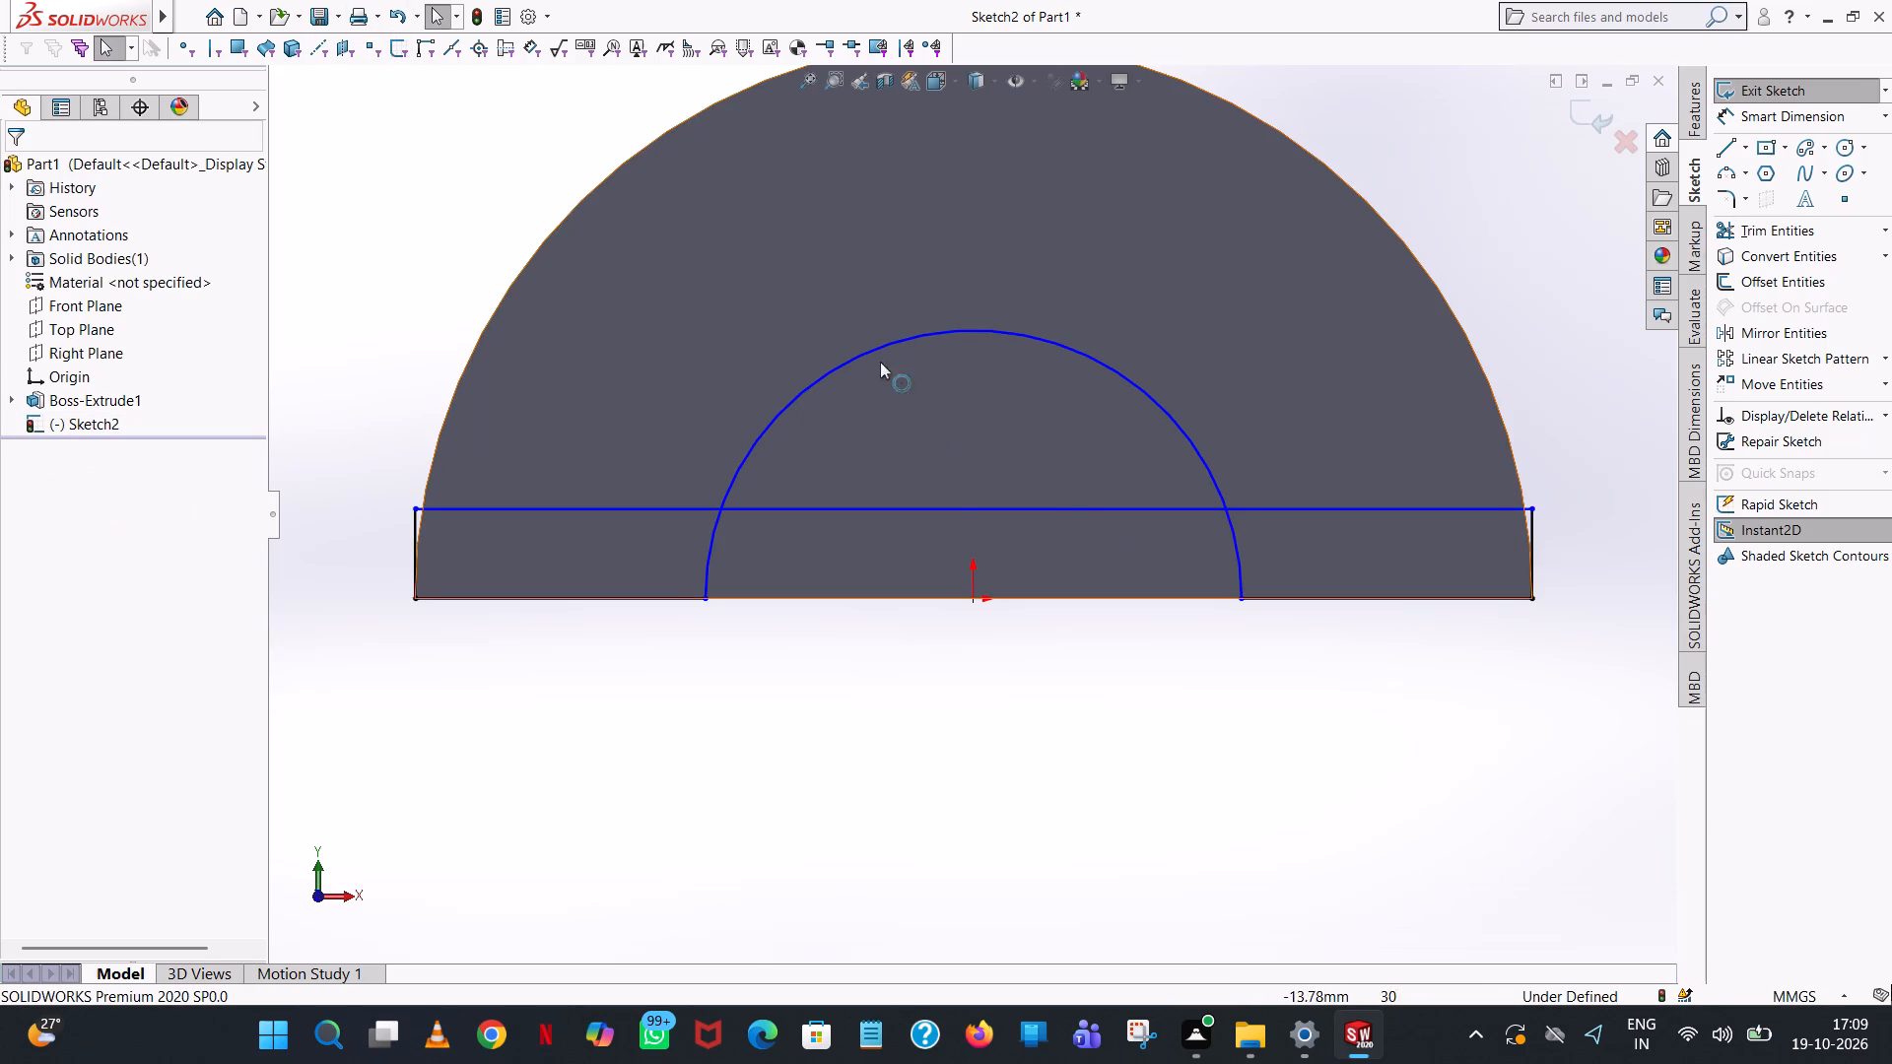
Trim away the middle segment of the long horizontal line inside the half circle.
{"action": "left_click", "coordinate": [1743, 226]}
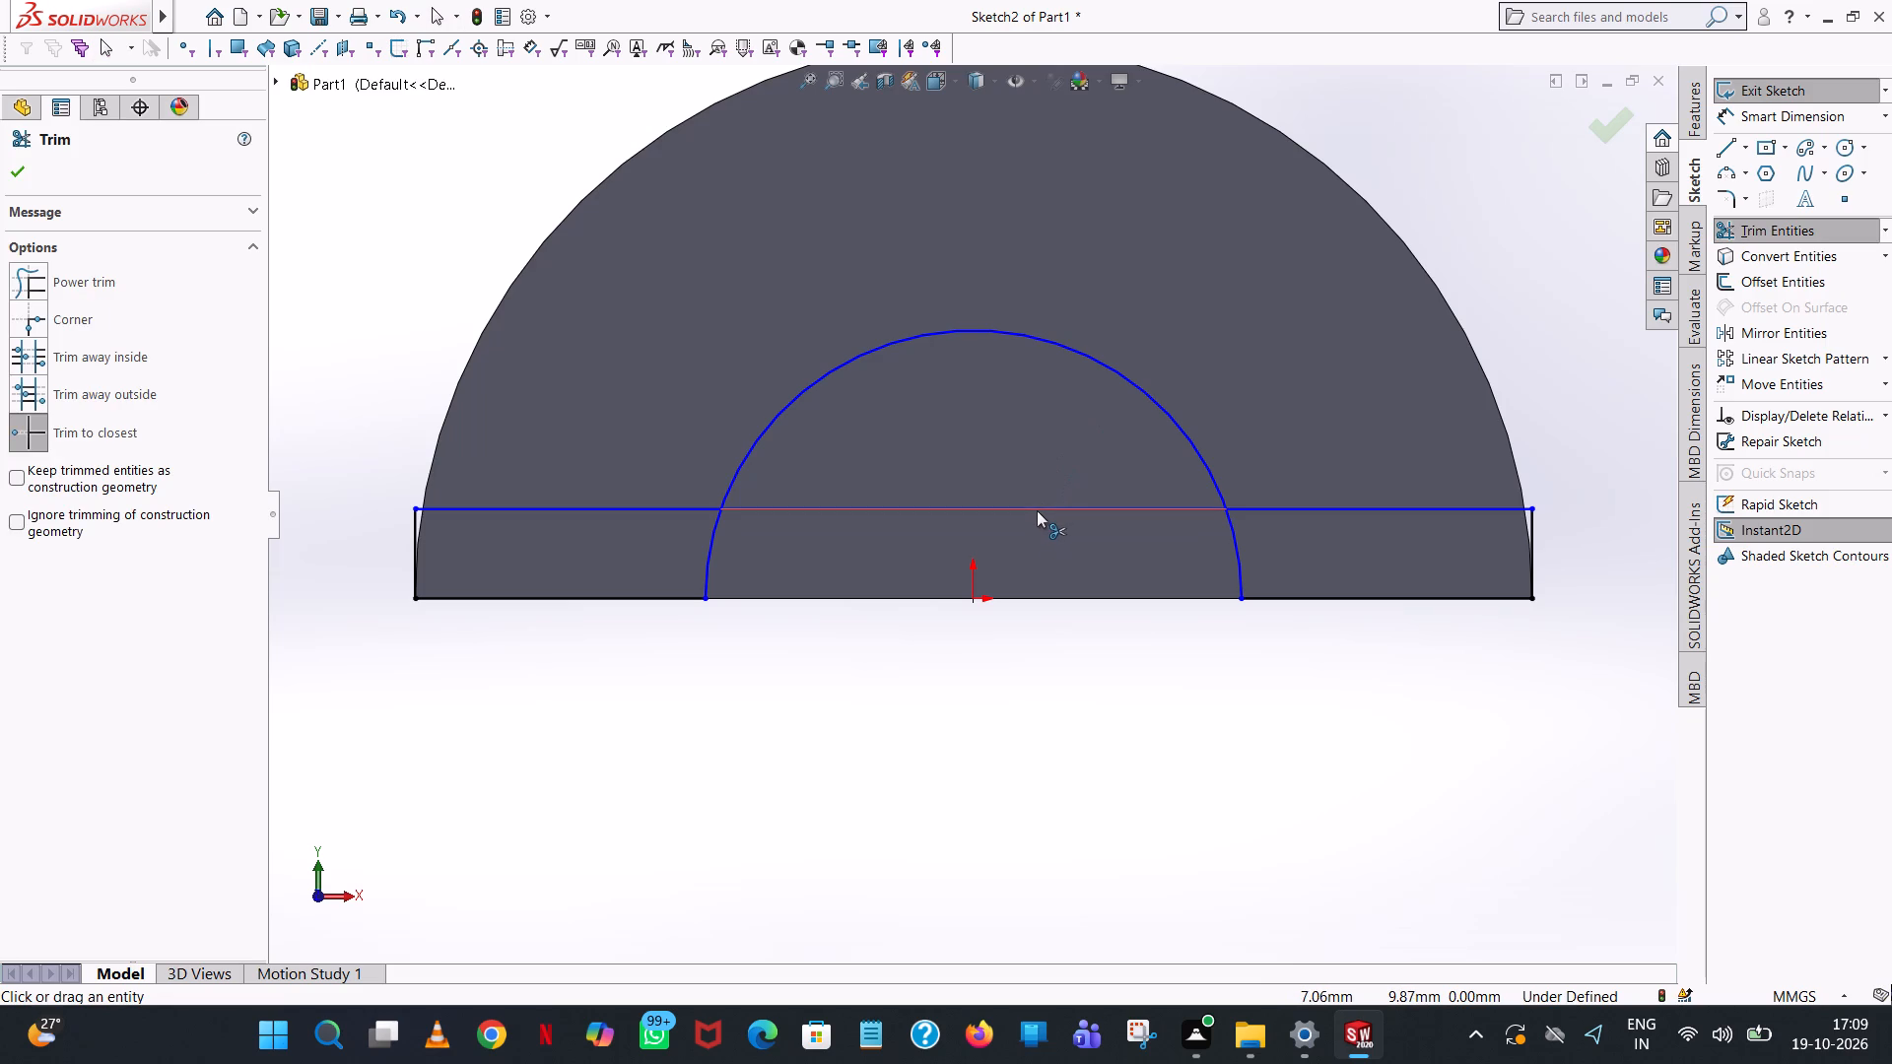
{"action": "left_click", "coordinate": [1037, 510]}
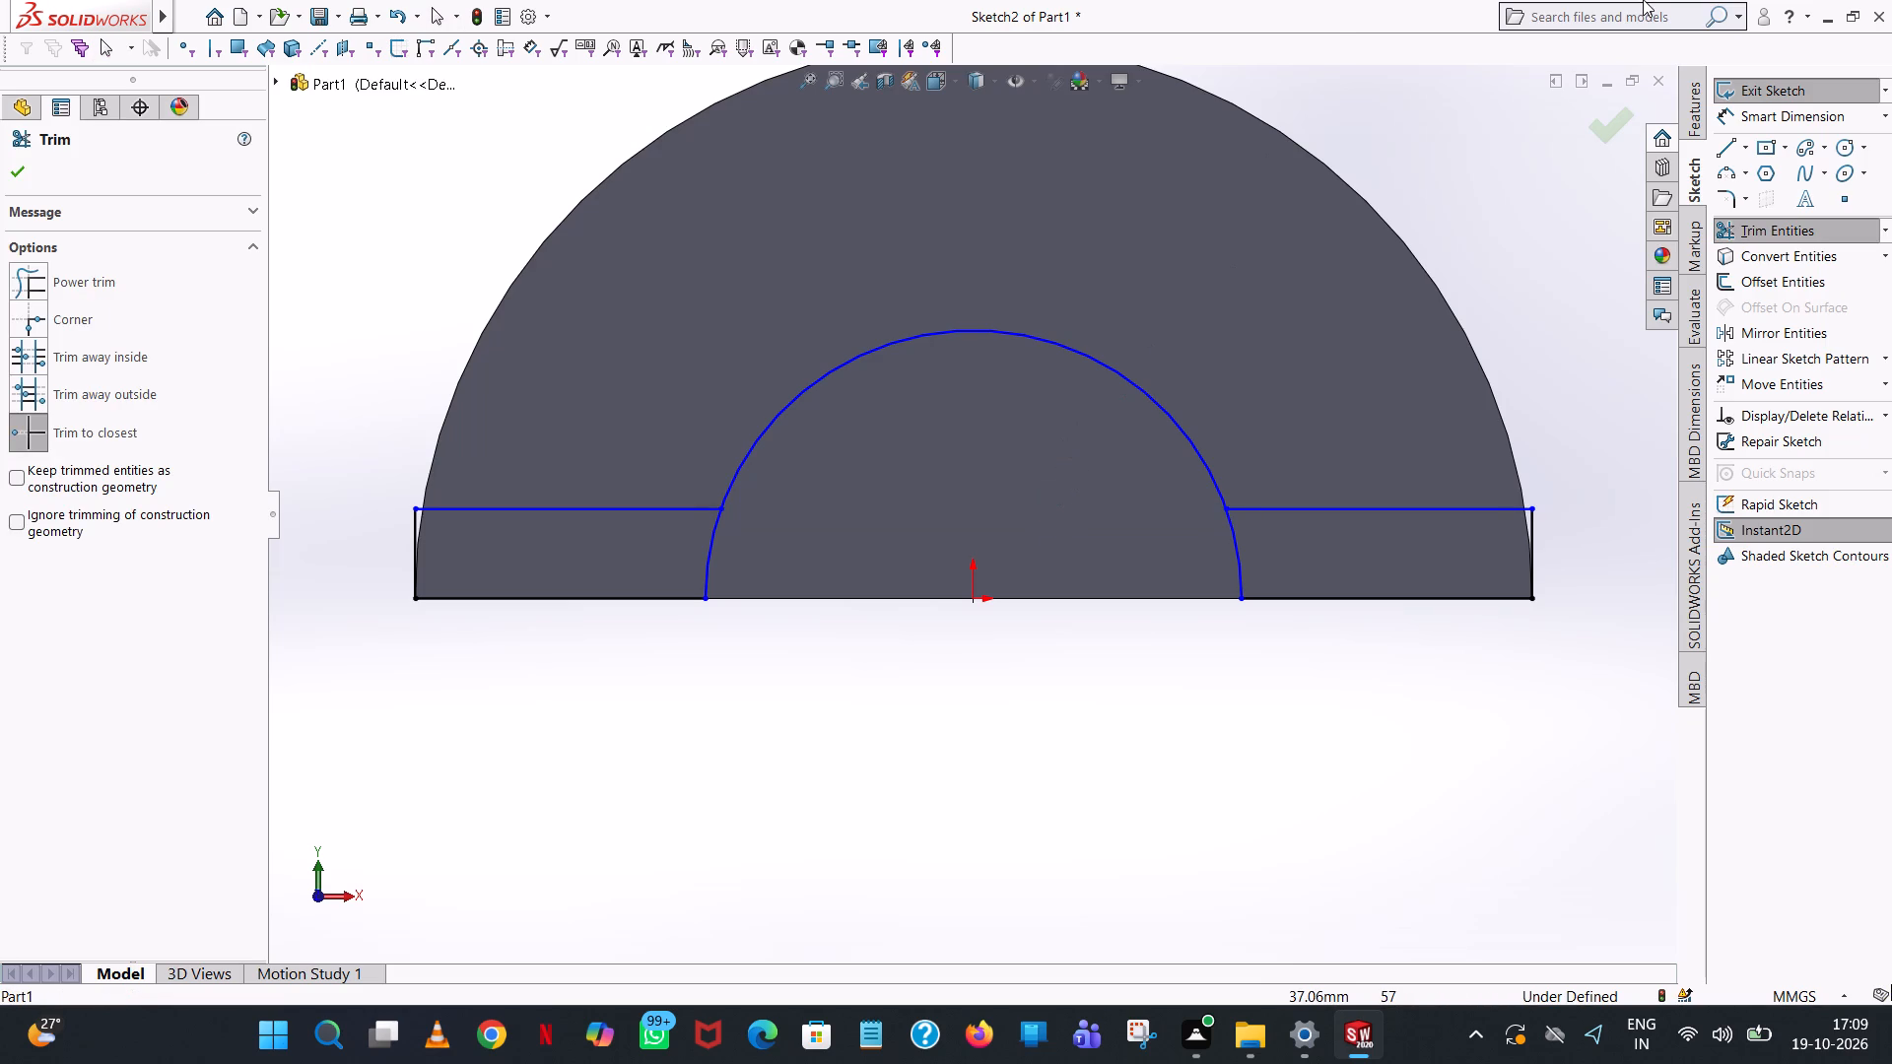
{"action": "middle_click_drag", "start_coordinate": [1513, 357], "coordinate": [1434, 368]}
{"action": "scroll", "coordinate": [1513, 357], "scroll_direction": "up", "scroll_amount": 1}
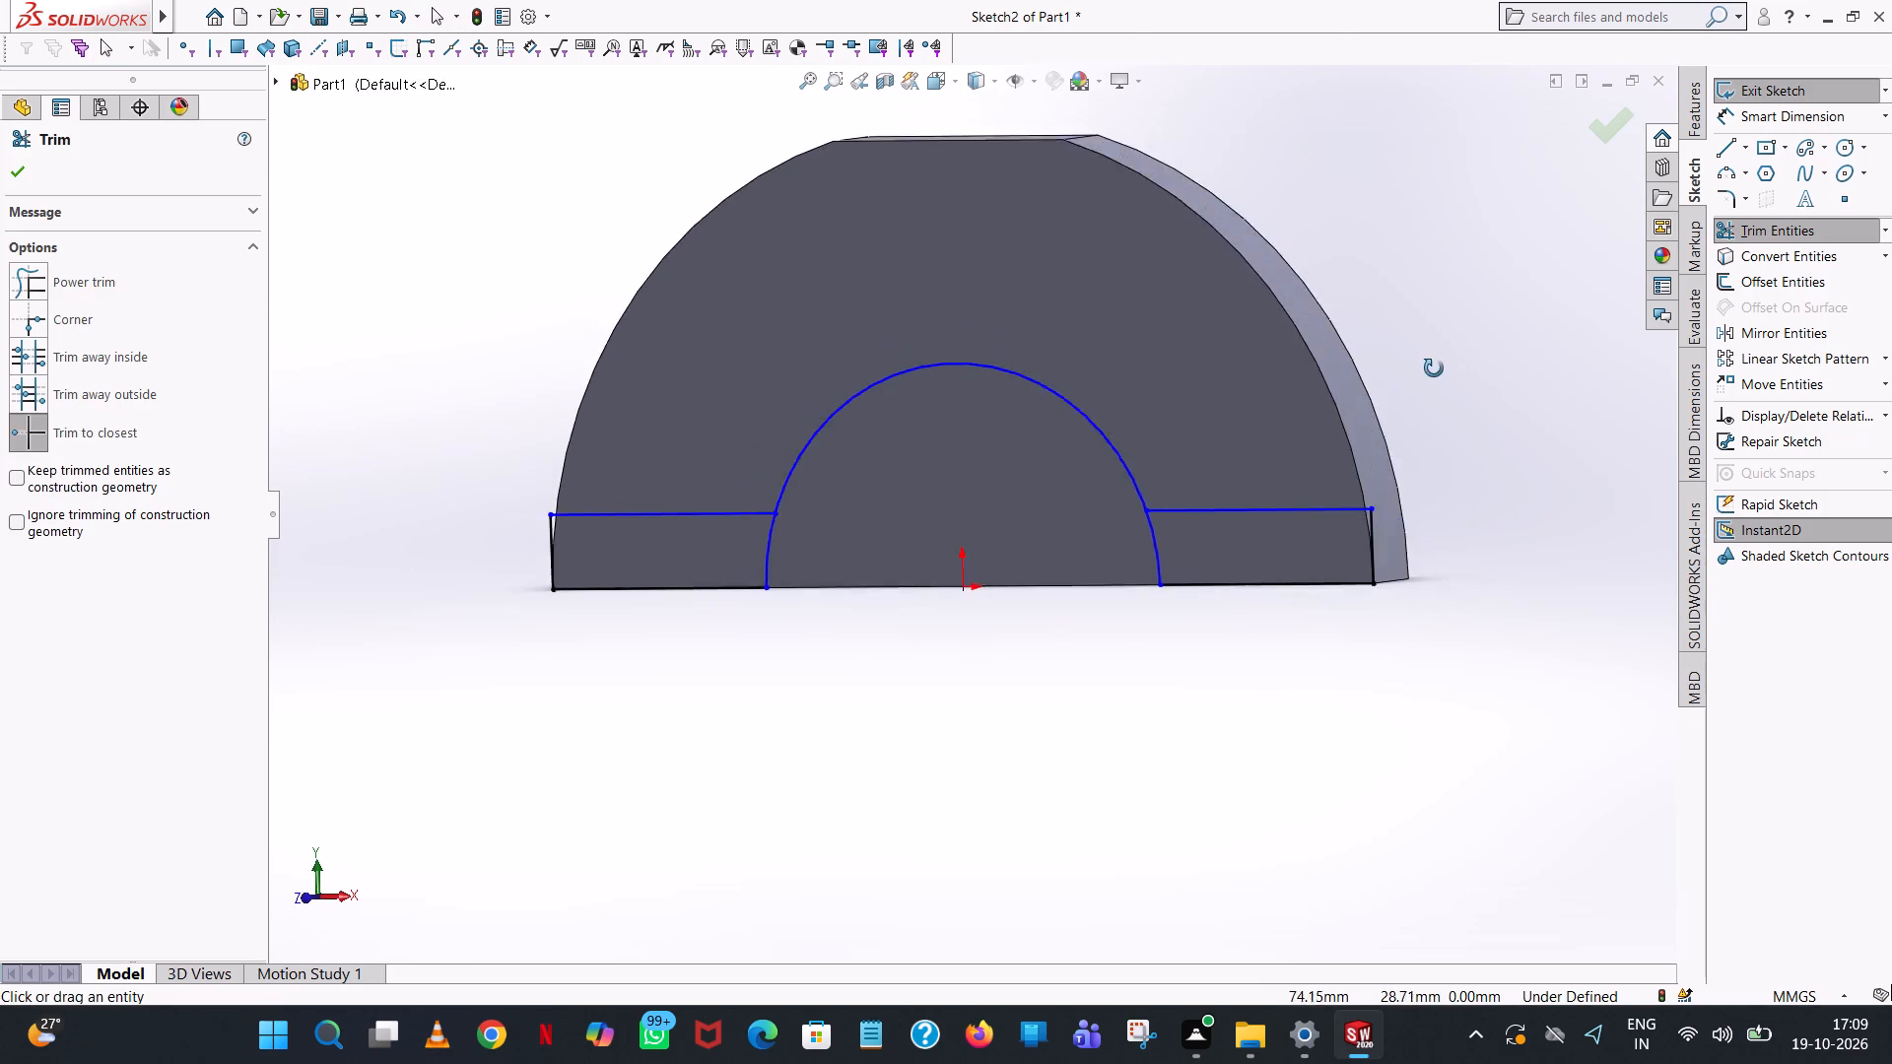
{"action": "middle_click_drag", "start_coordinate": [1434, 368], "coordinate": [1358, 384]}
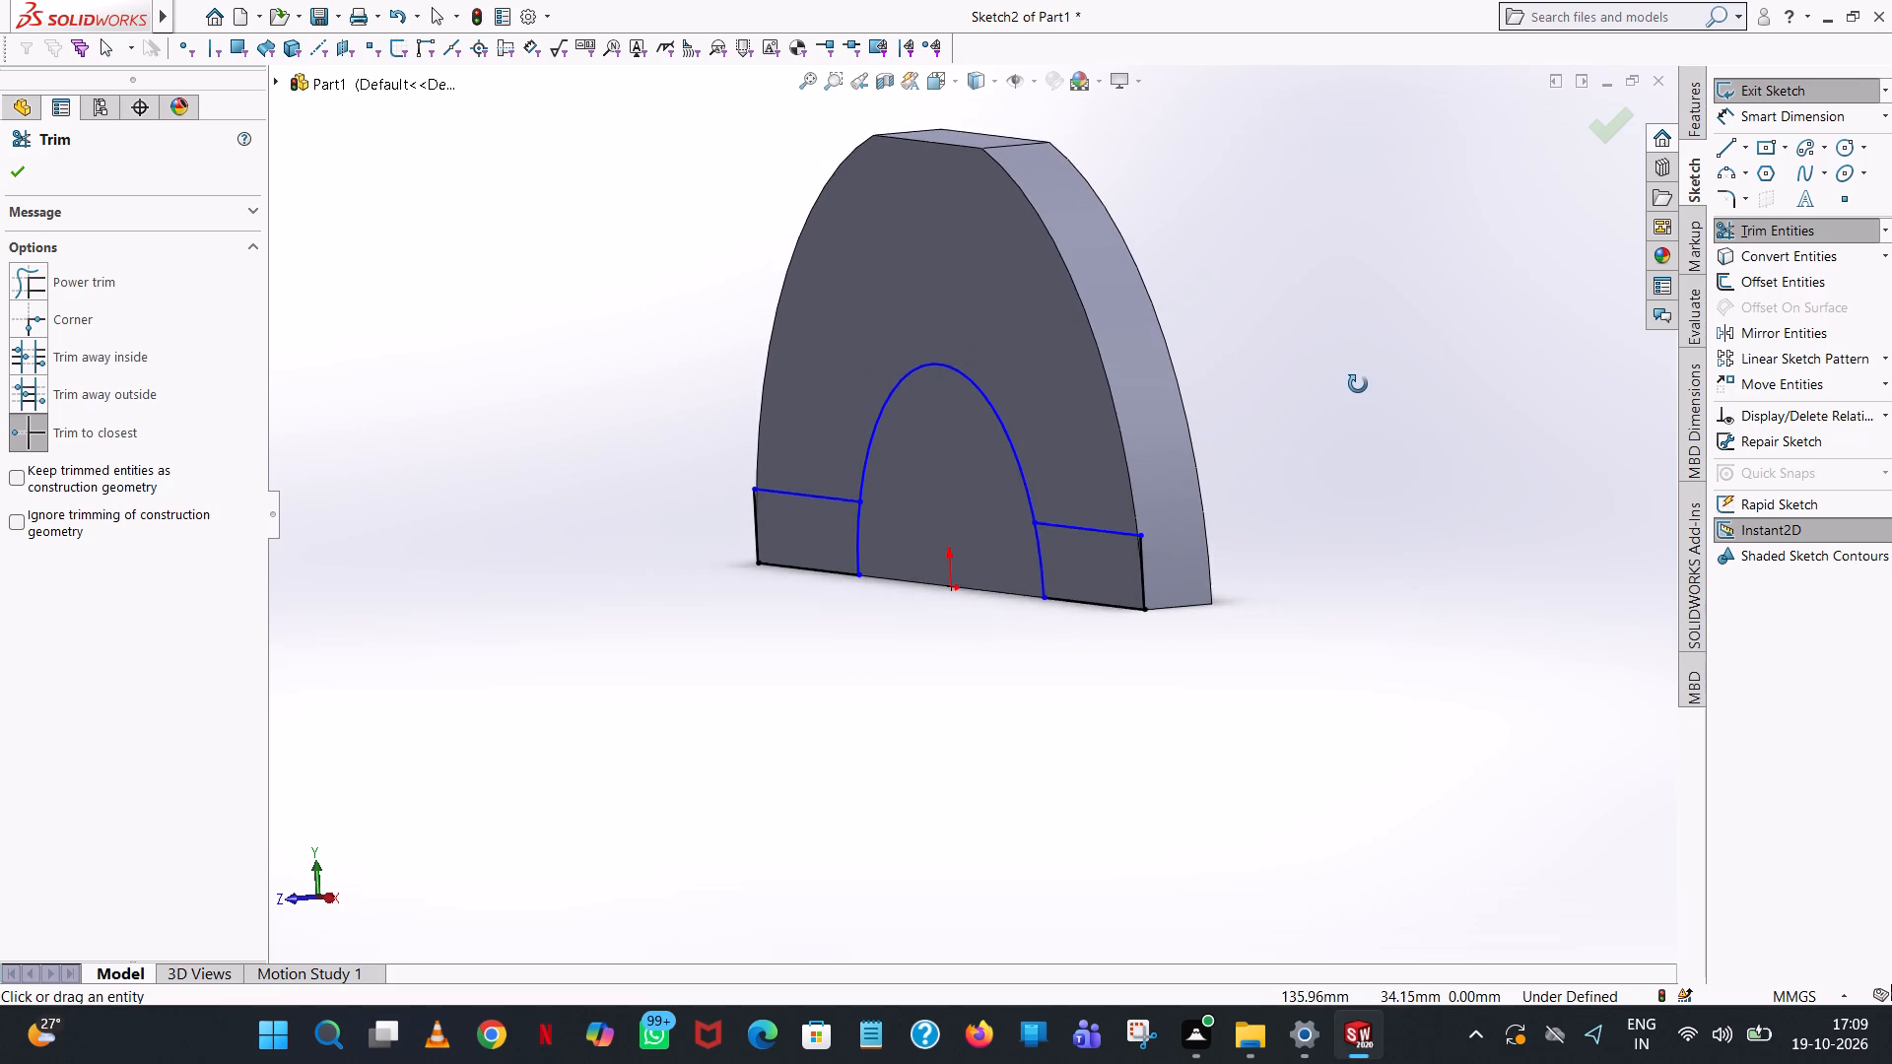
{"action": "middle_click_drag", "start_coordinate": [1358, 384], "coordinate": [1480, 369]}
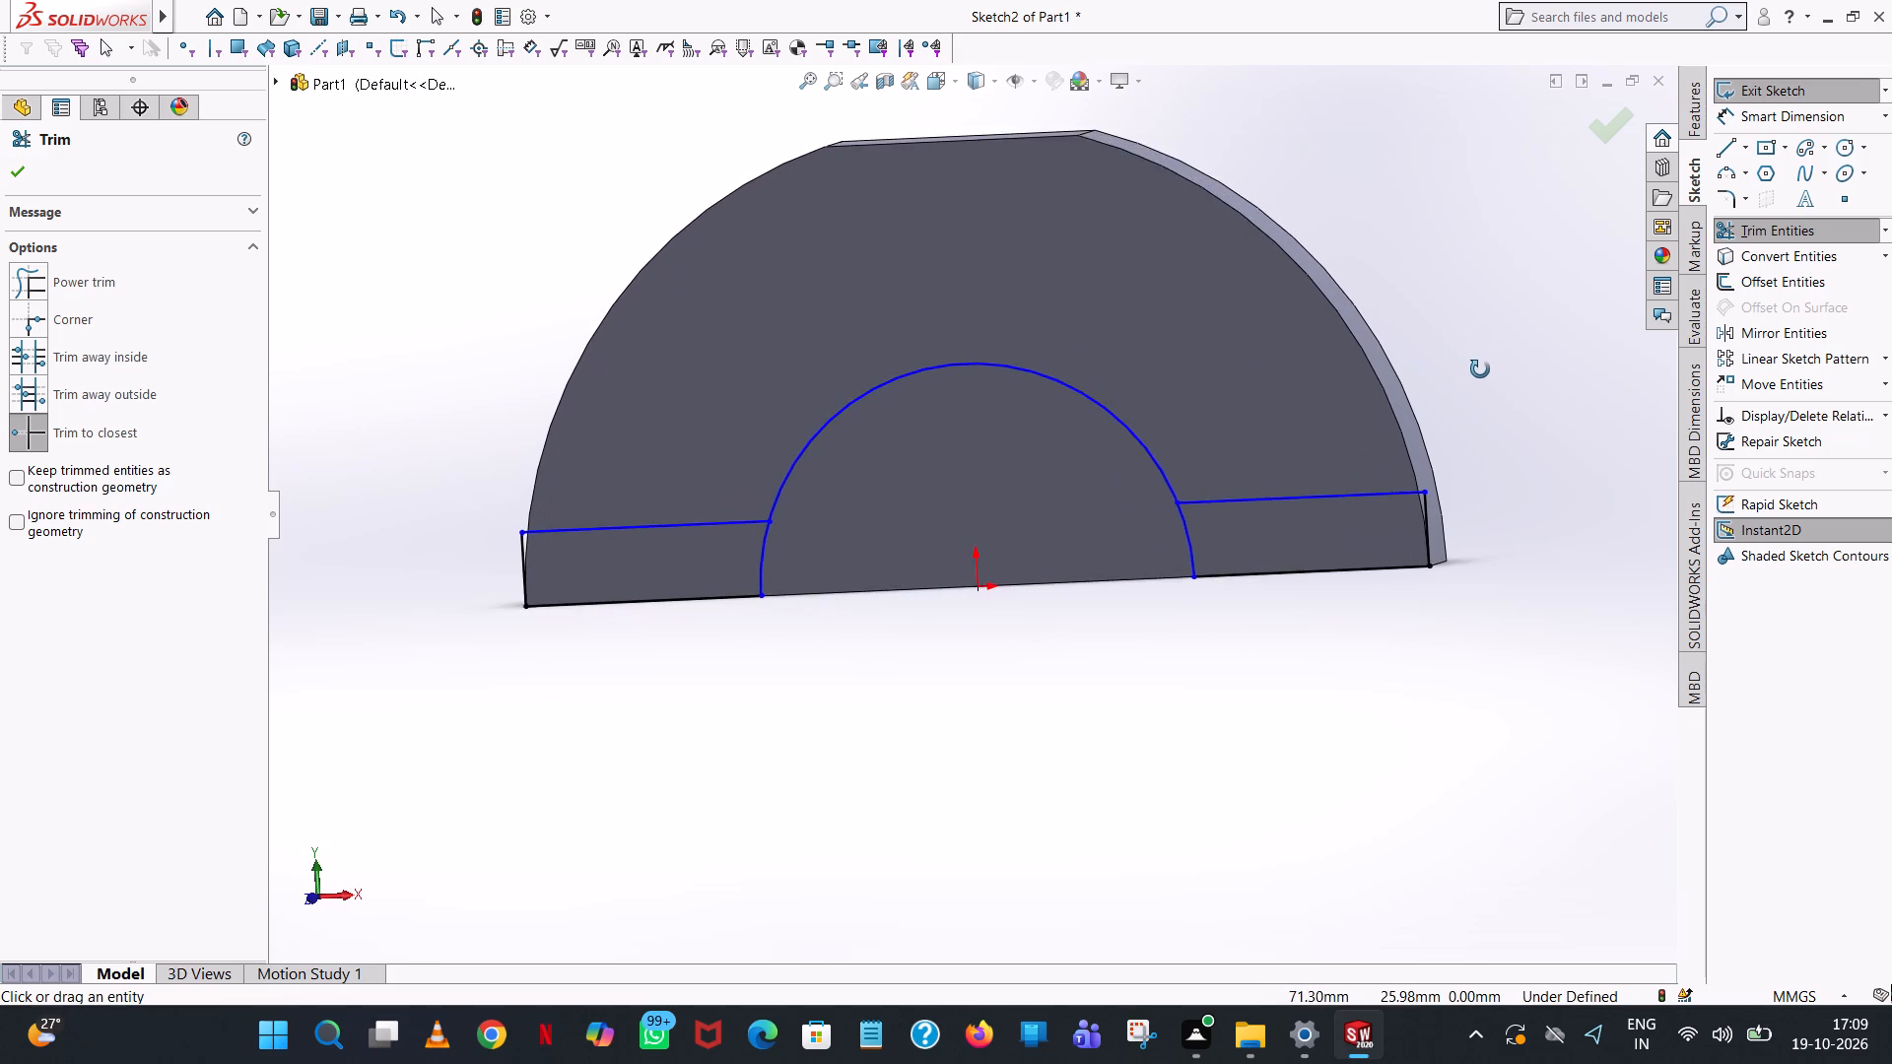
{"action": "middle_click_drag", "start_coordinate": [1480, 369], "coordinate": [1516, 366]}
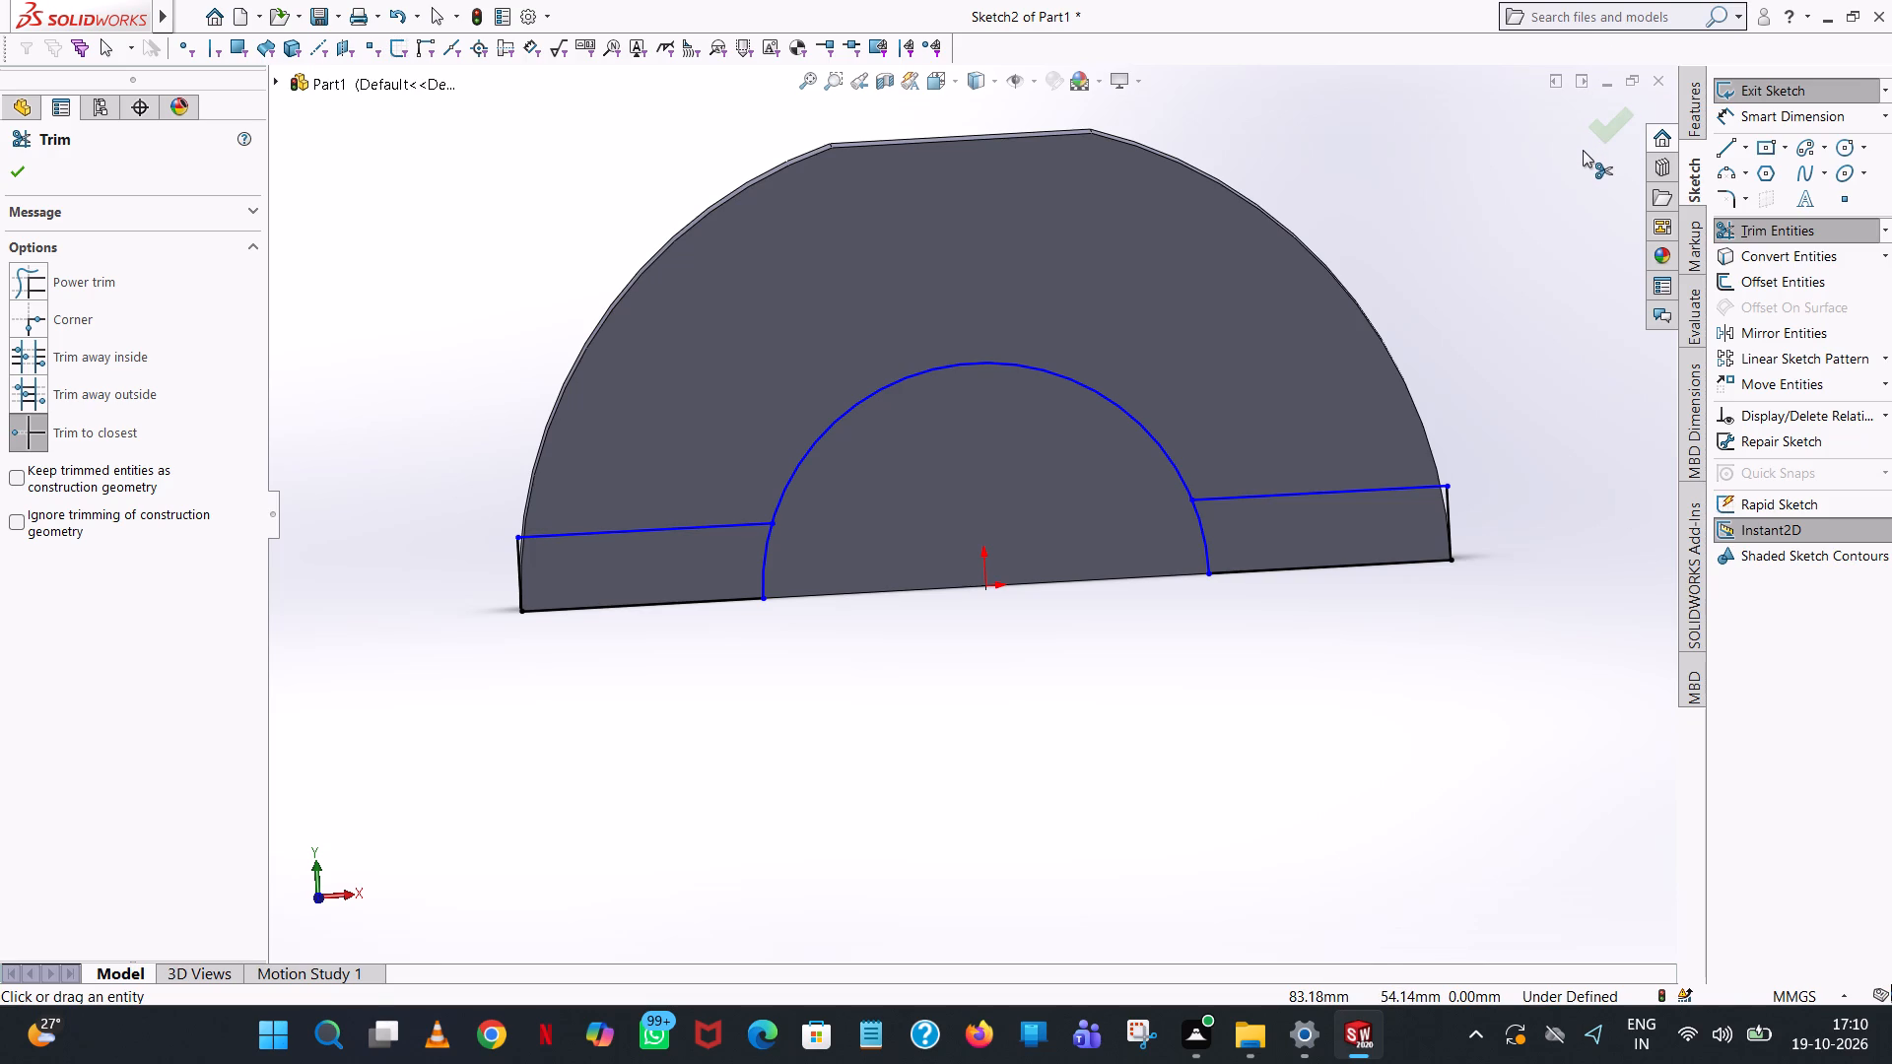
{"action": "left_click", "coordinate": [31, 175]}
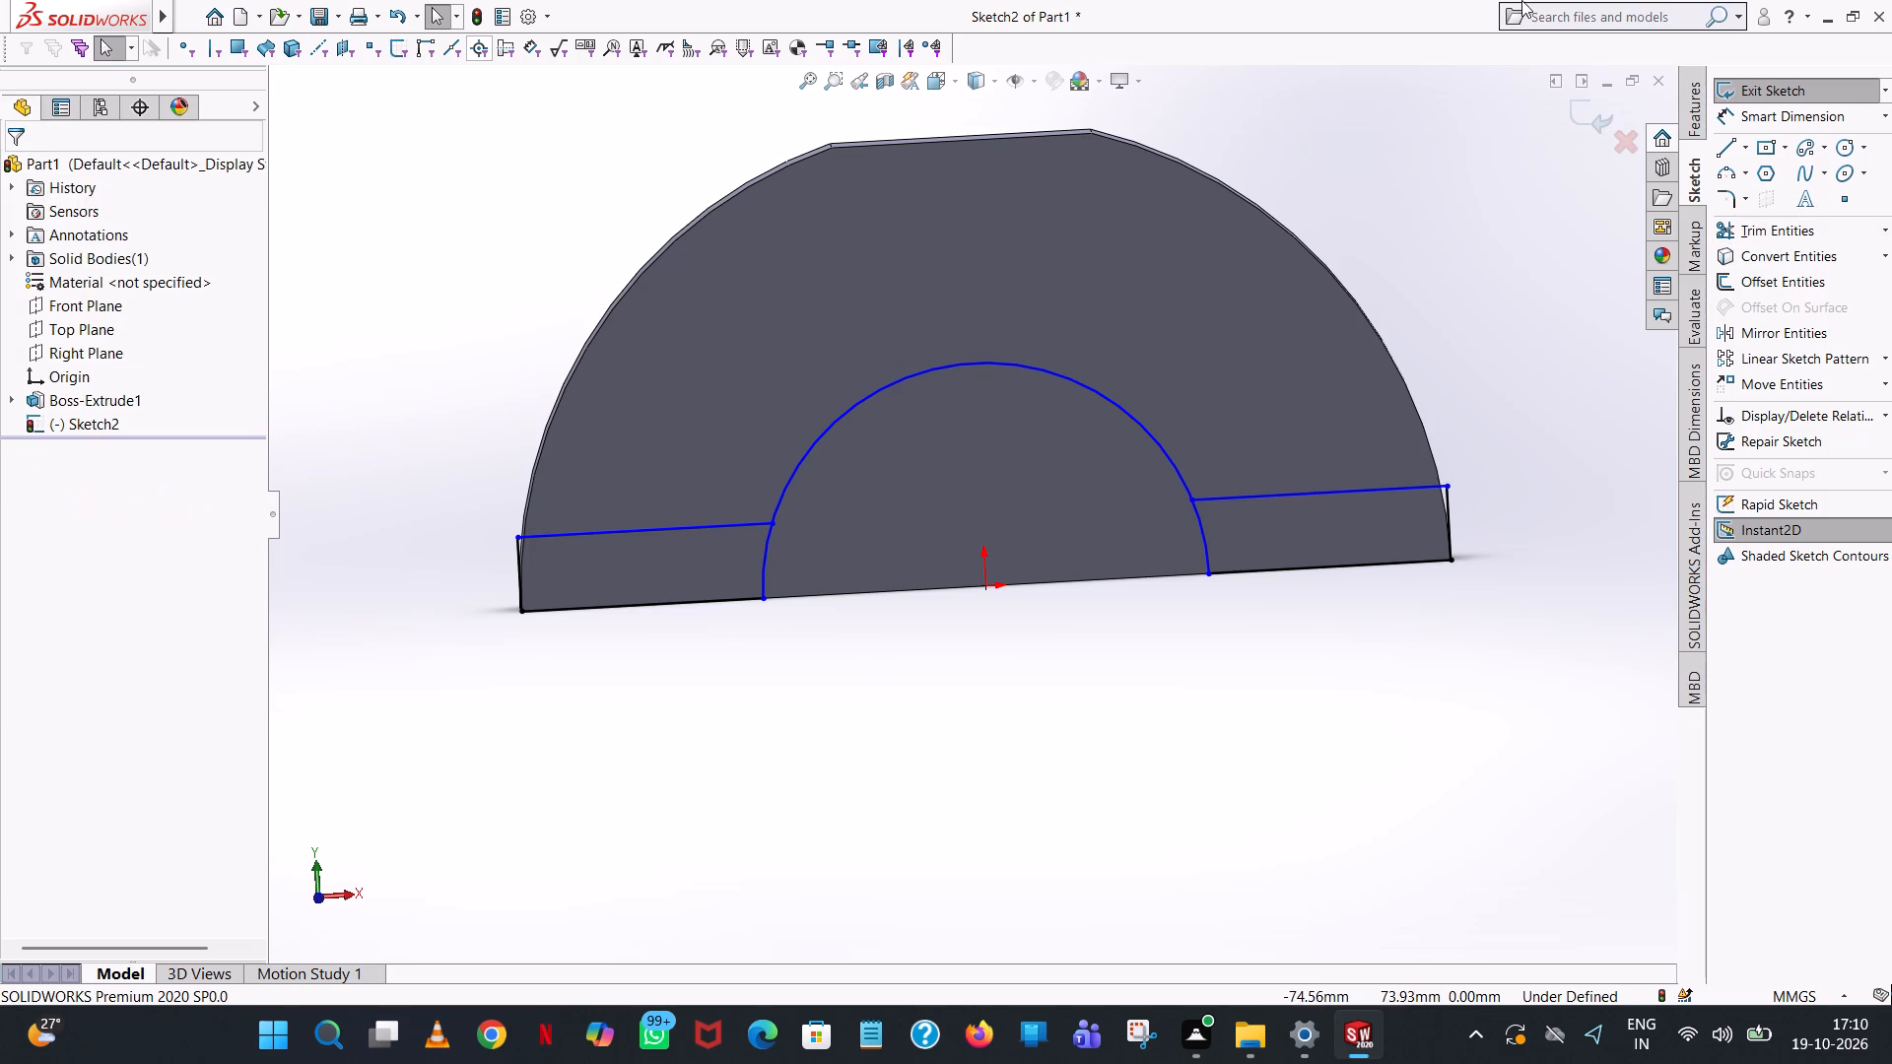
Add a 30 mm radius dimension to the half-circle arc.
{"action": "left_click", "coordinate": [1752, 109]}
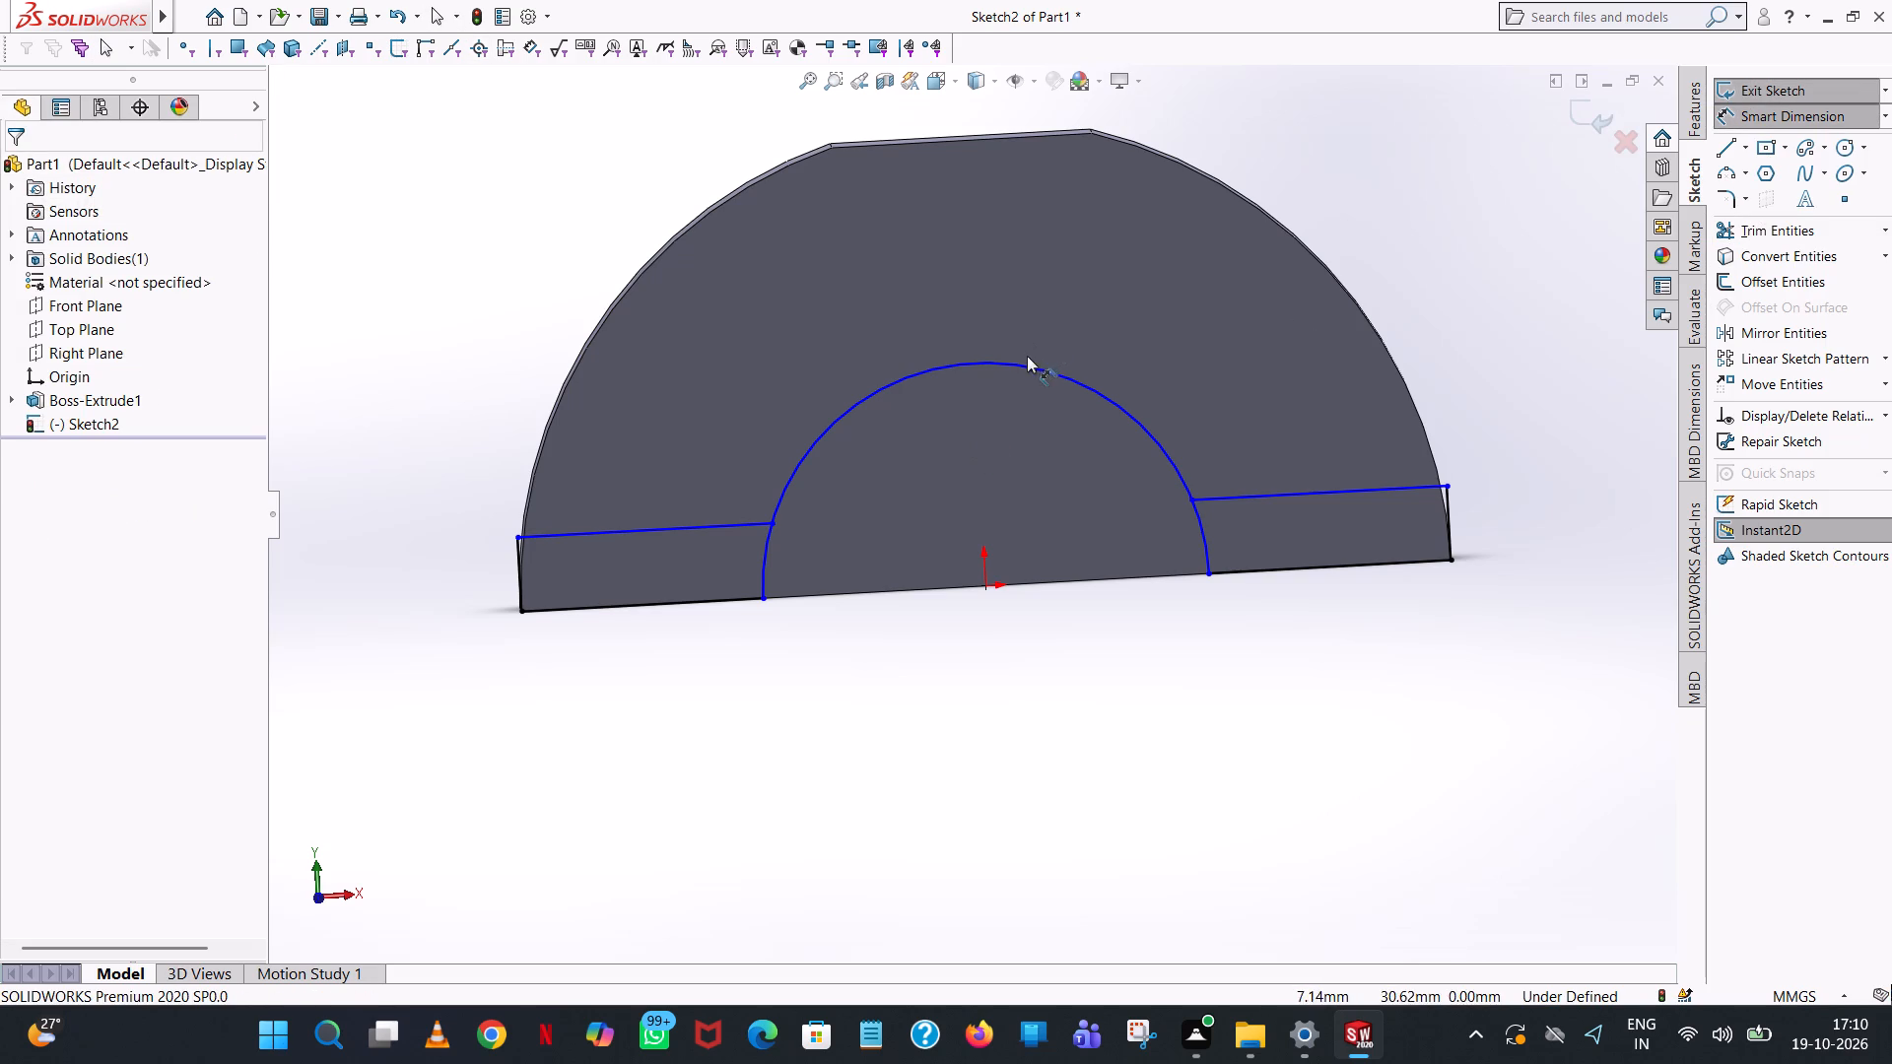
{"action": "left_click", "coordinate": [1020, 369]}
{"action": "left_click", "coordinate": [1237, 103]}
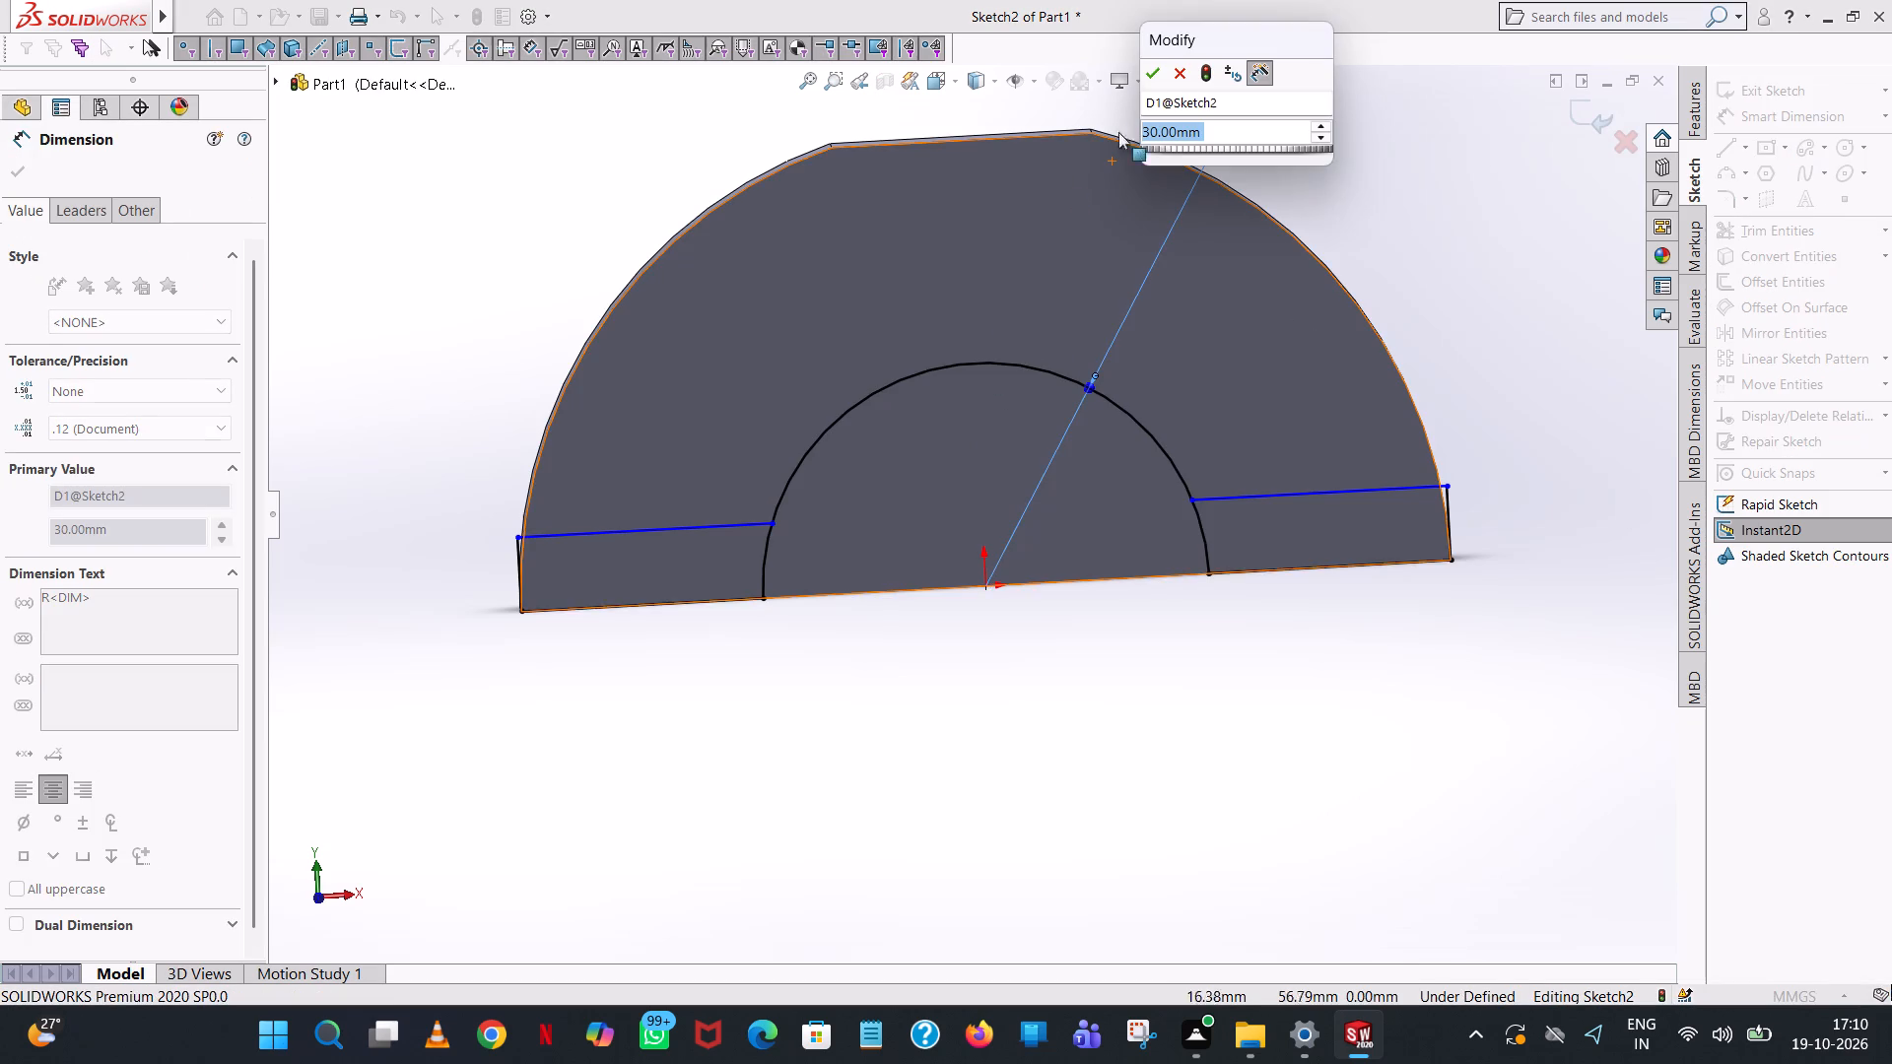
{"action": "left_click", "coordinate": [1150, 71]}
{"action": "left_click", "coordinate": [1418, 141]}
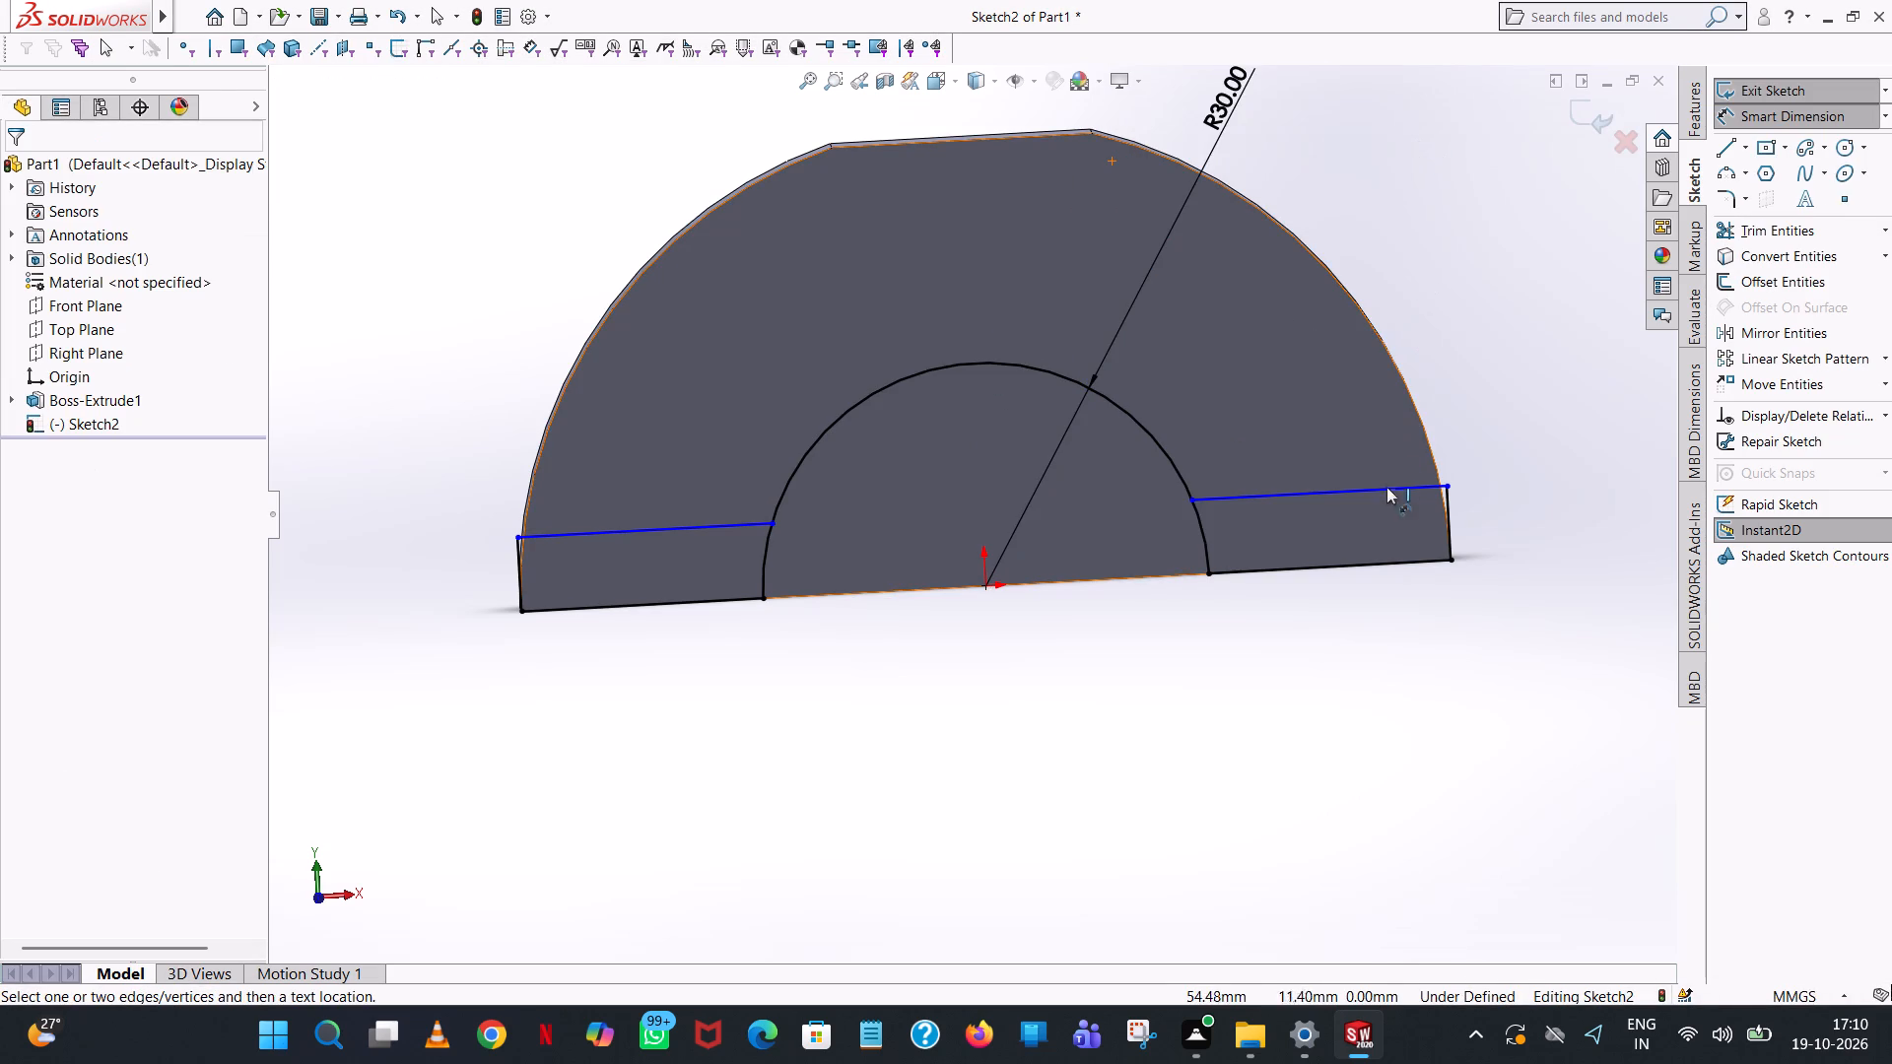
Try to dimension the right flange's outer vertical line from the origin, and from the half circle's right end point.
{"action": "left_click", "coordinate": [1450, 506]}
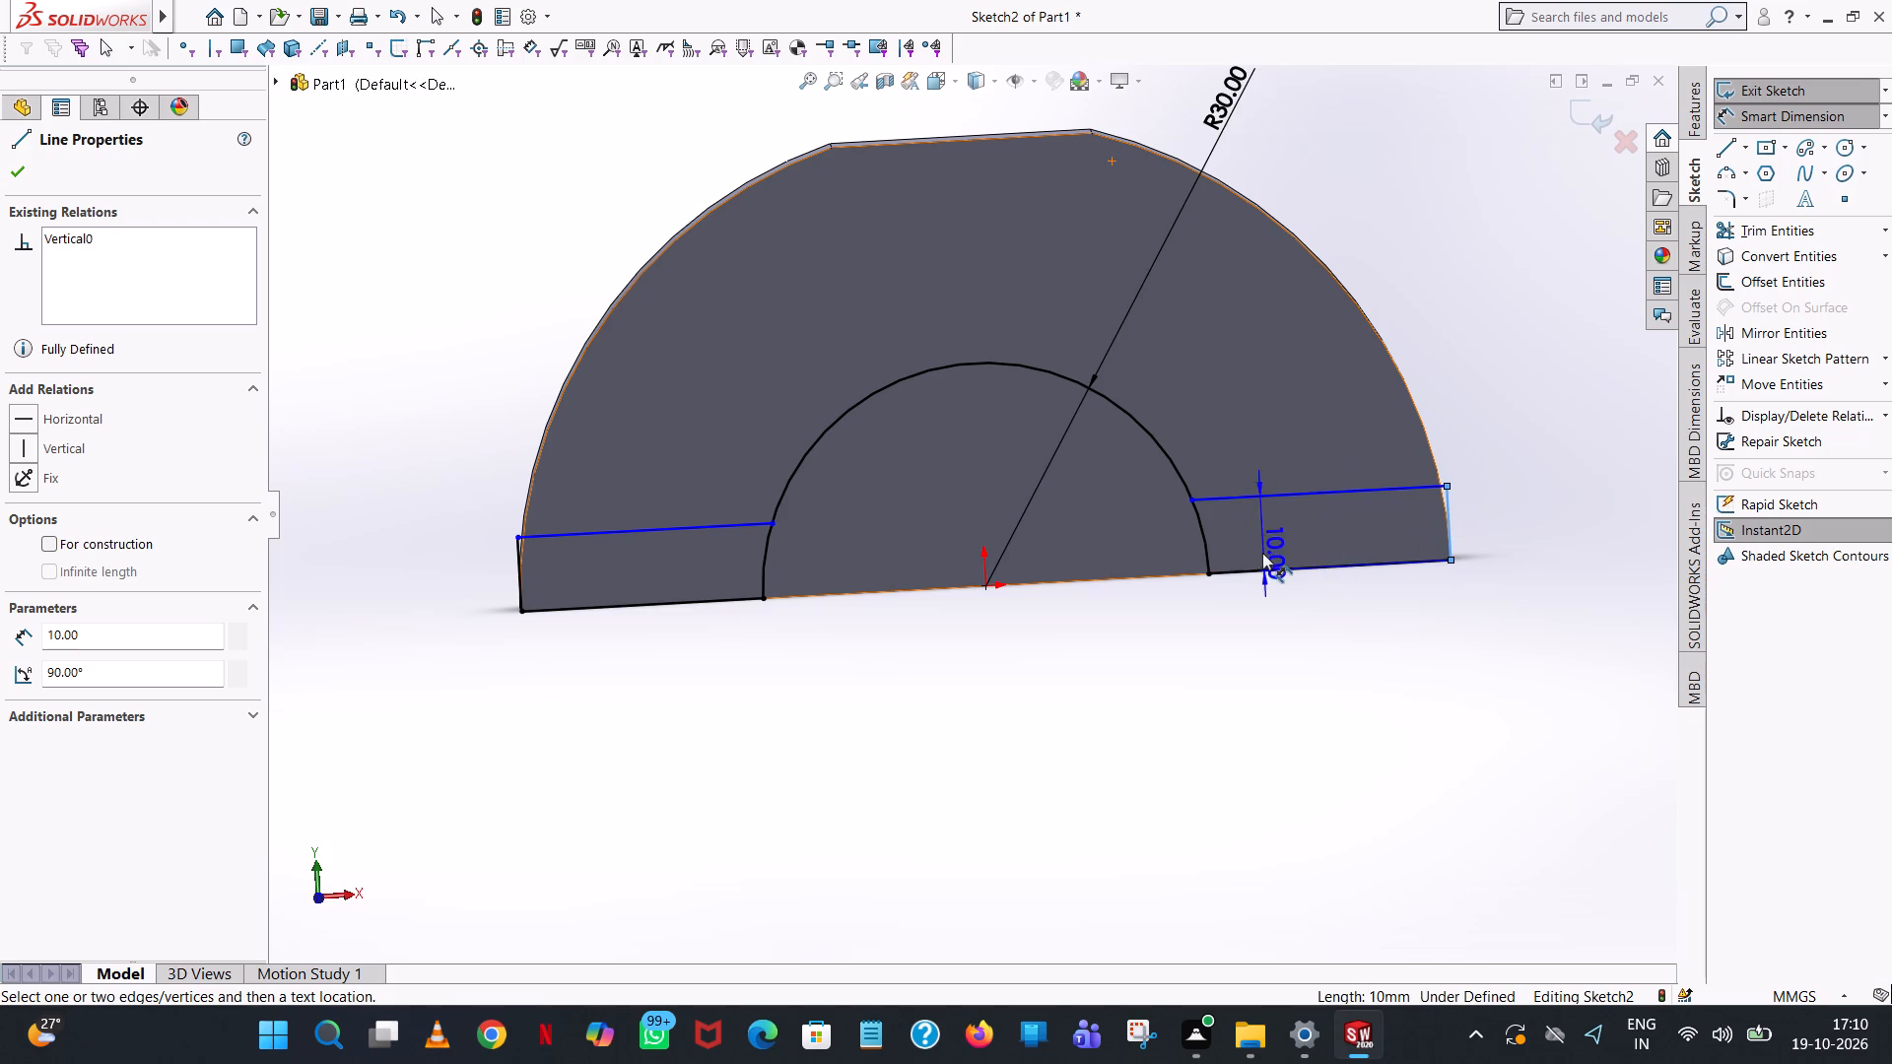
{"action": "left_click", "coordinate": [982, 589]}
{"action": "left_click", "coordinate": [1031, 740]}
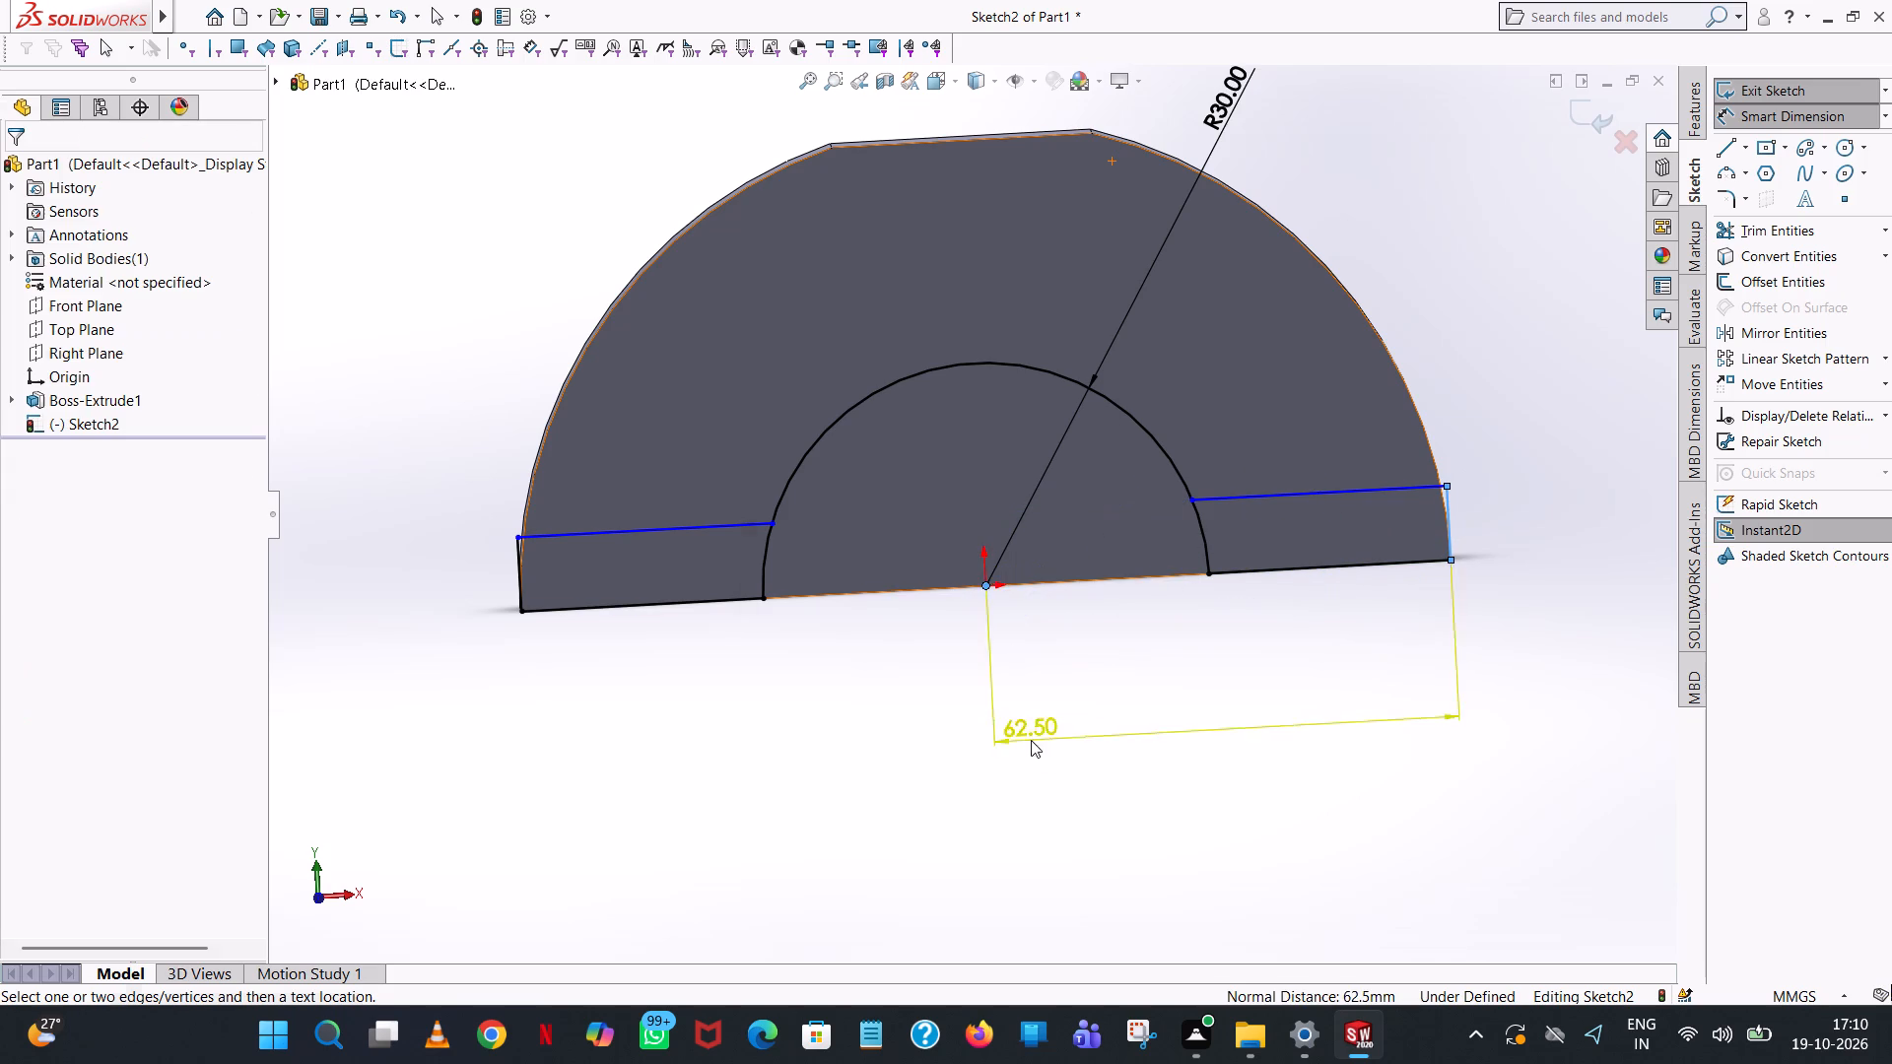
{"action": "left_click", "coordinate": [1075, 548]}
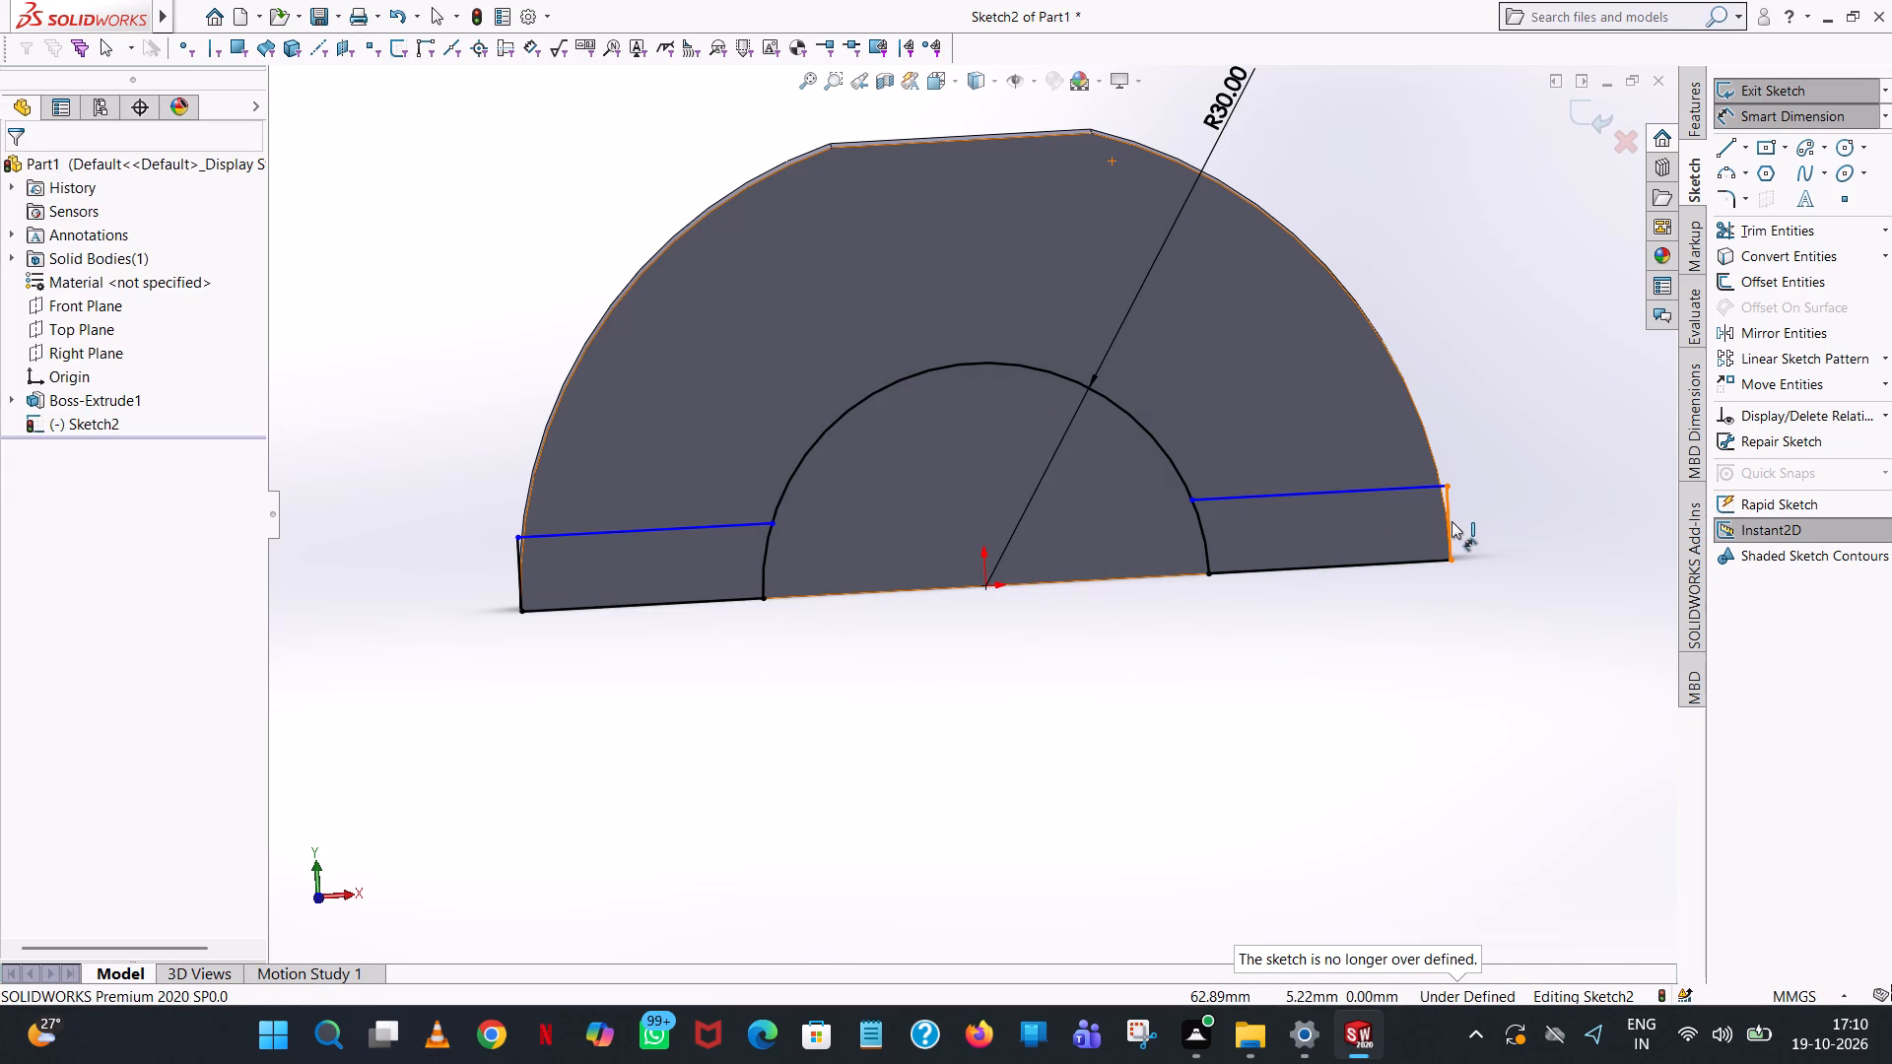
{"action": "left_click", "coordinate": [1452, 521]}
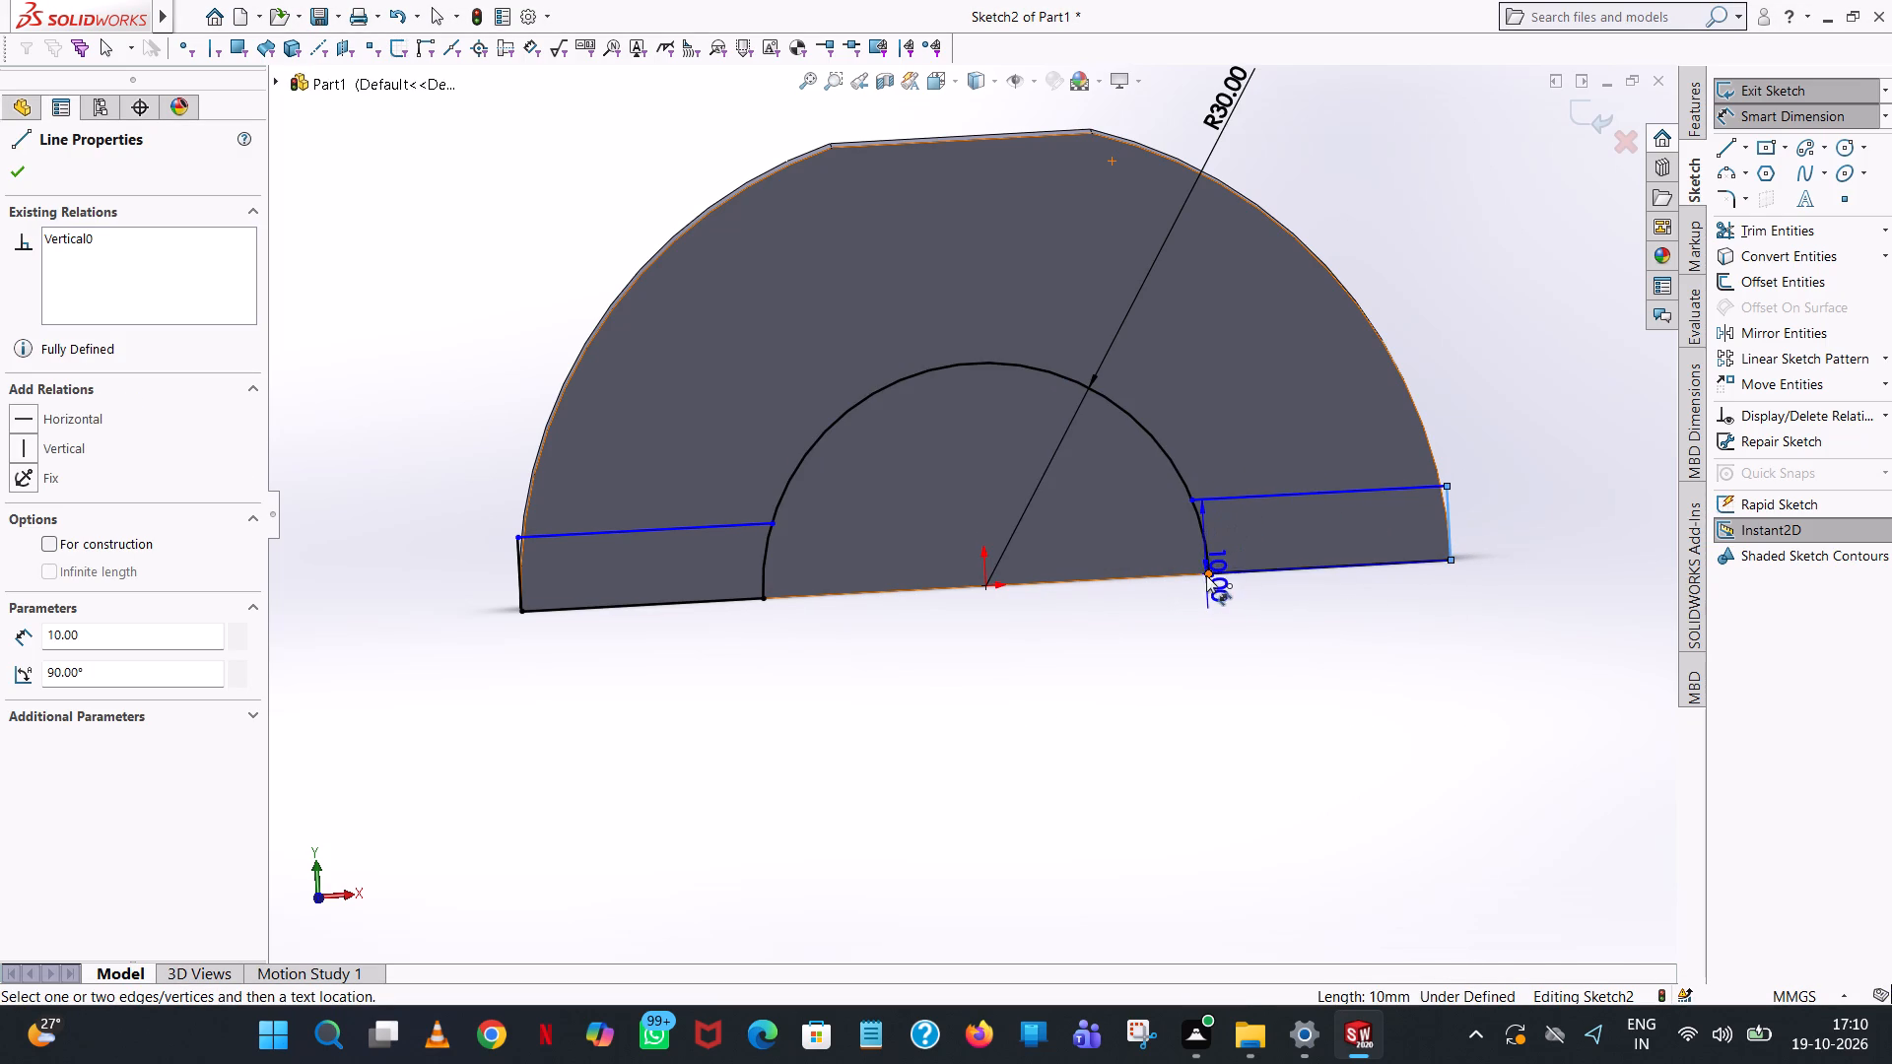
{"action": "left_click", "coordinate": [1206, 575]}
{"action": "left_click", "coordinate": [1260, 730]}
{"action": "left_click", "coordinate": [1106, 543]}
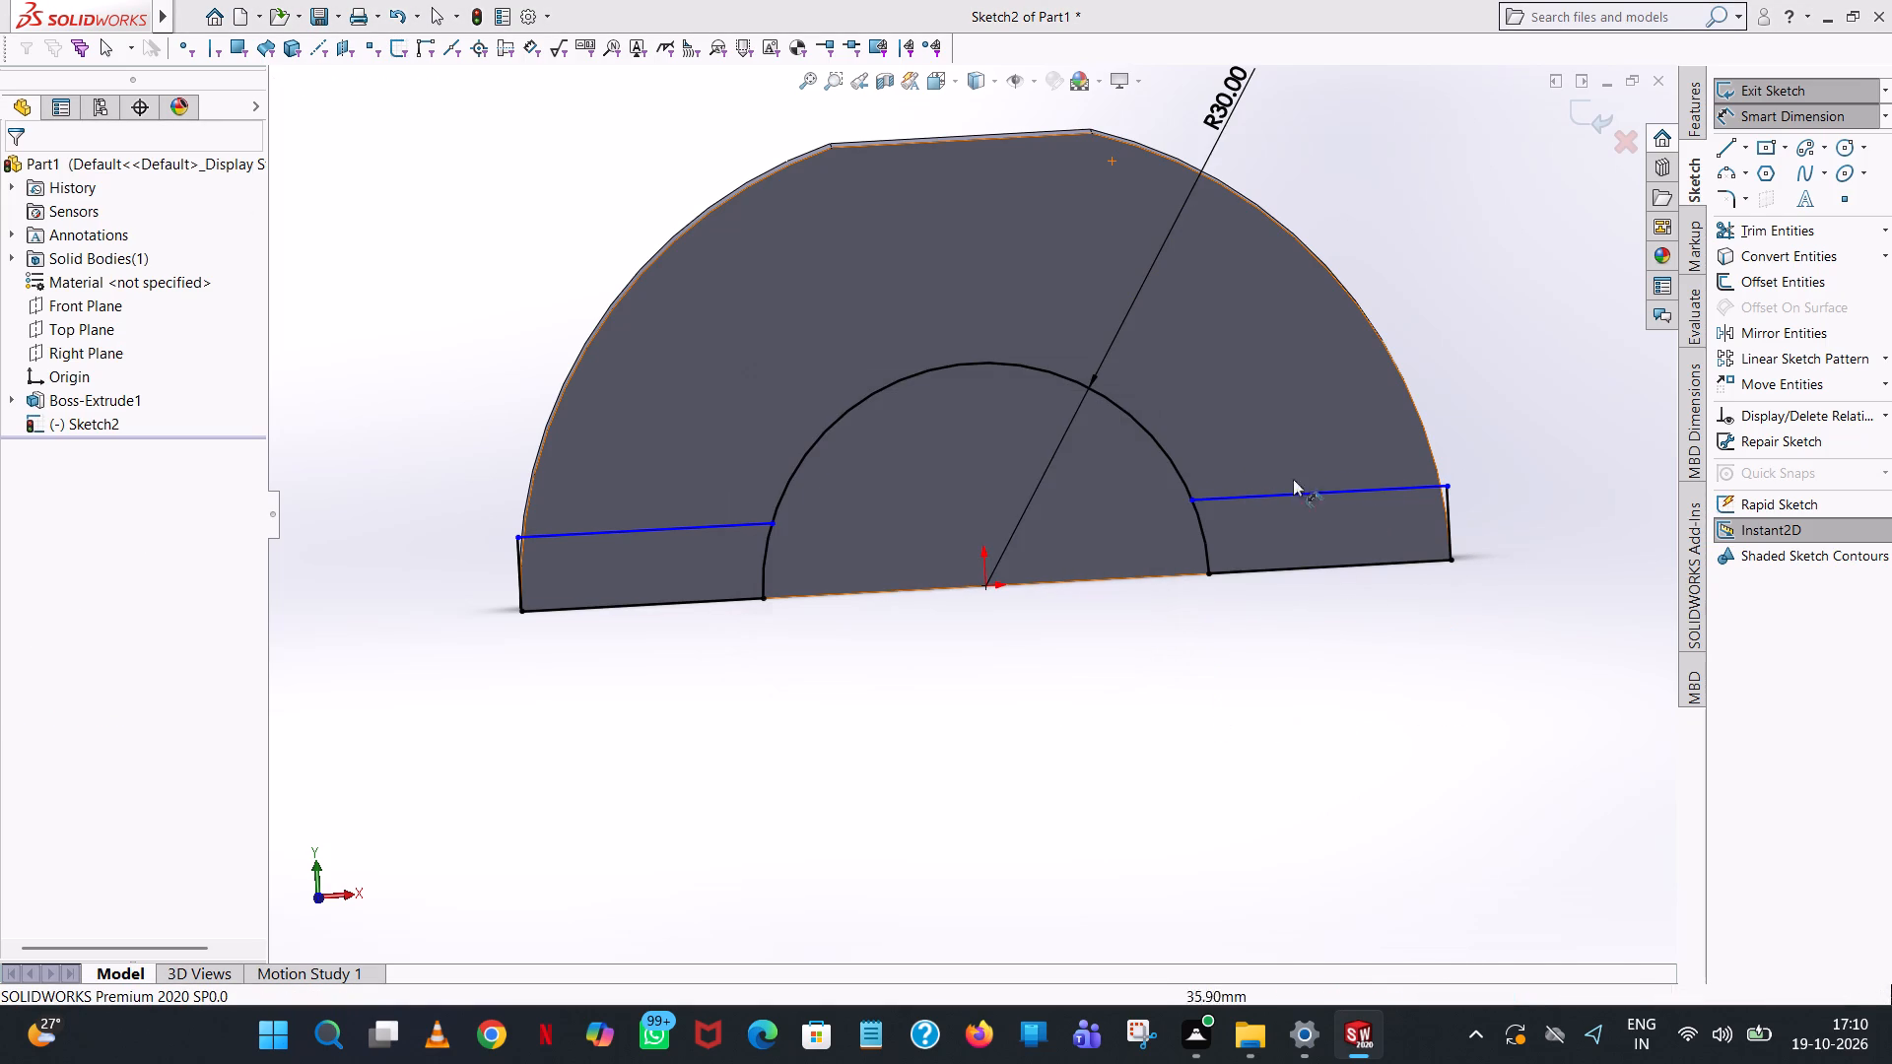
Dimension the length of the right flange's top horizontal line.
{"action": "left_click", "coordinate": [1361, 492]}
{"action": "left_click", "coordinate": [1344, 353]}
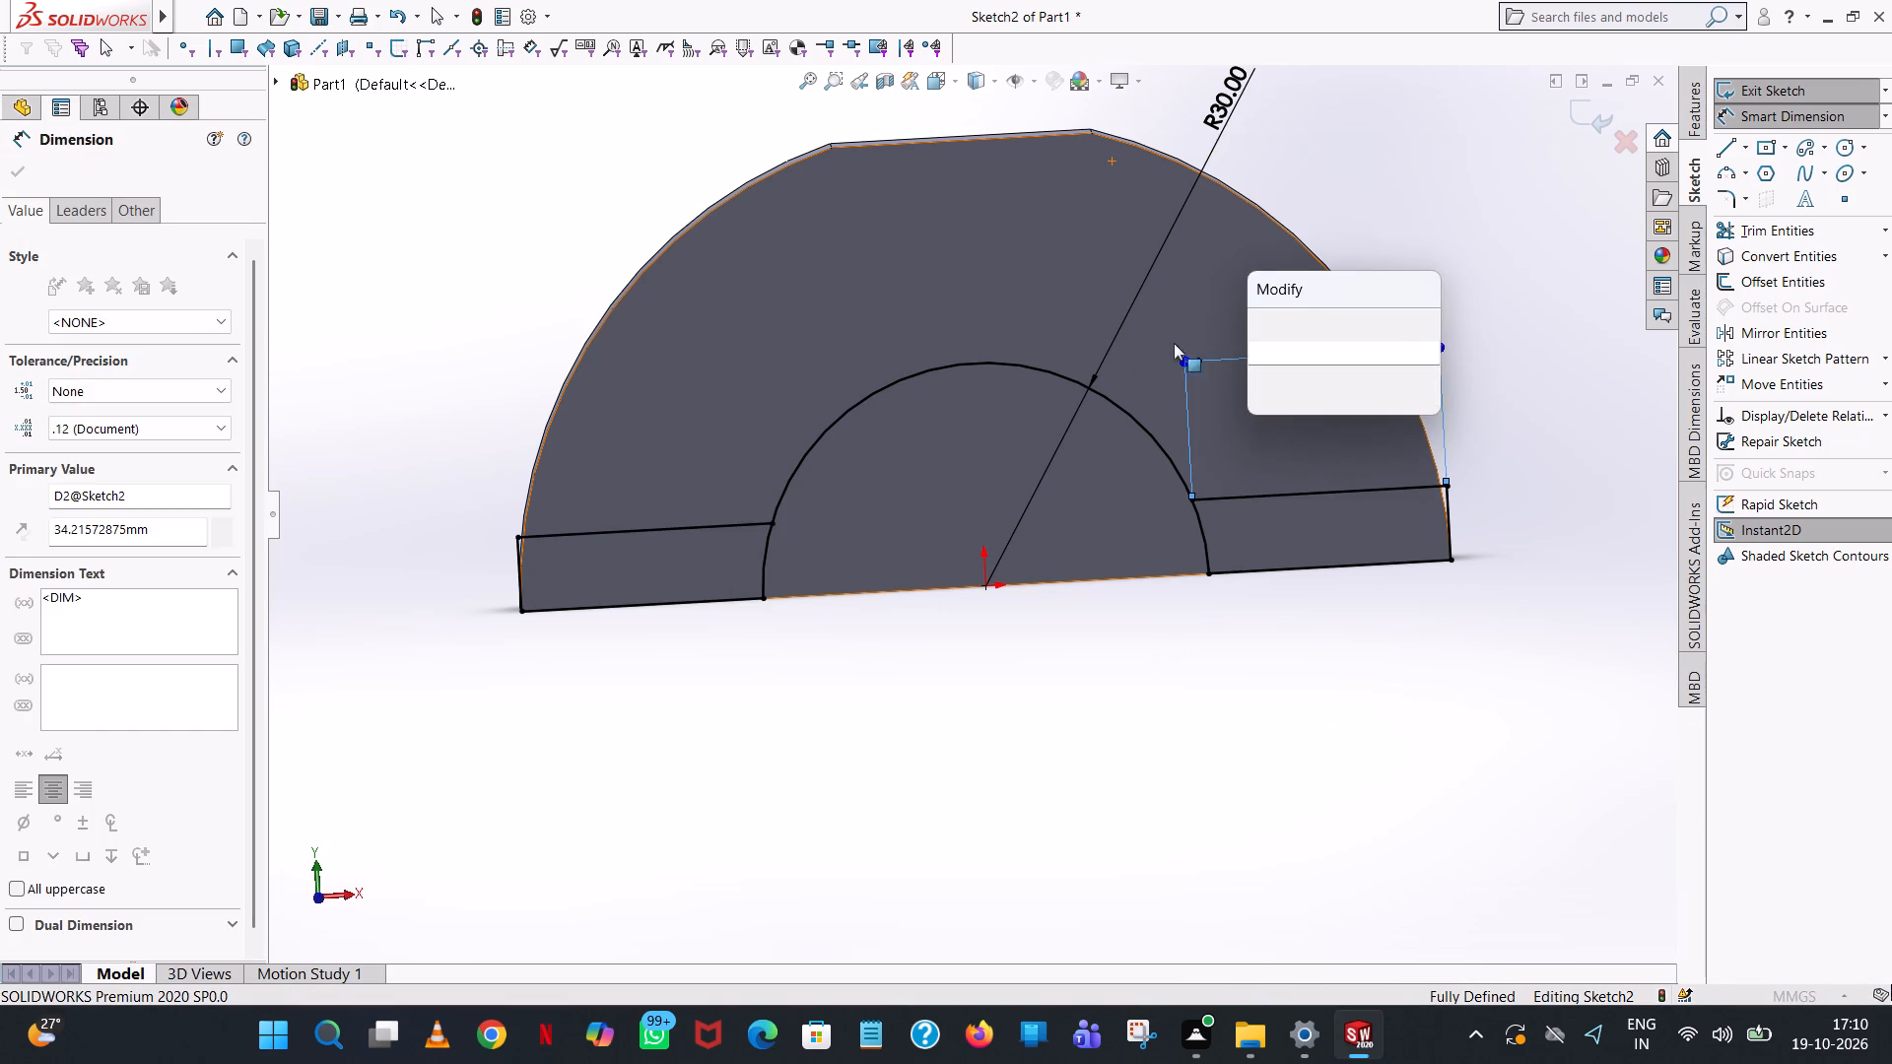
{"action": "left_click", "coordinate": [1264, 330]}
{"action": "left_click", "coordinate": [1327, 218]}
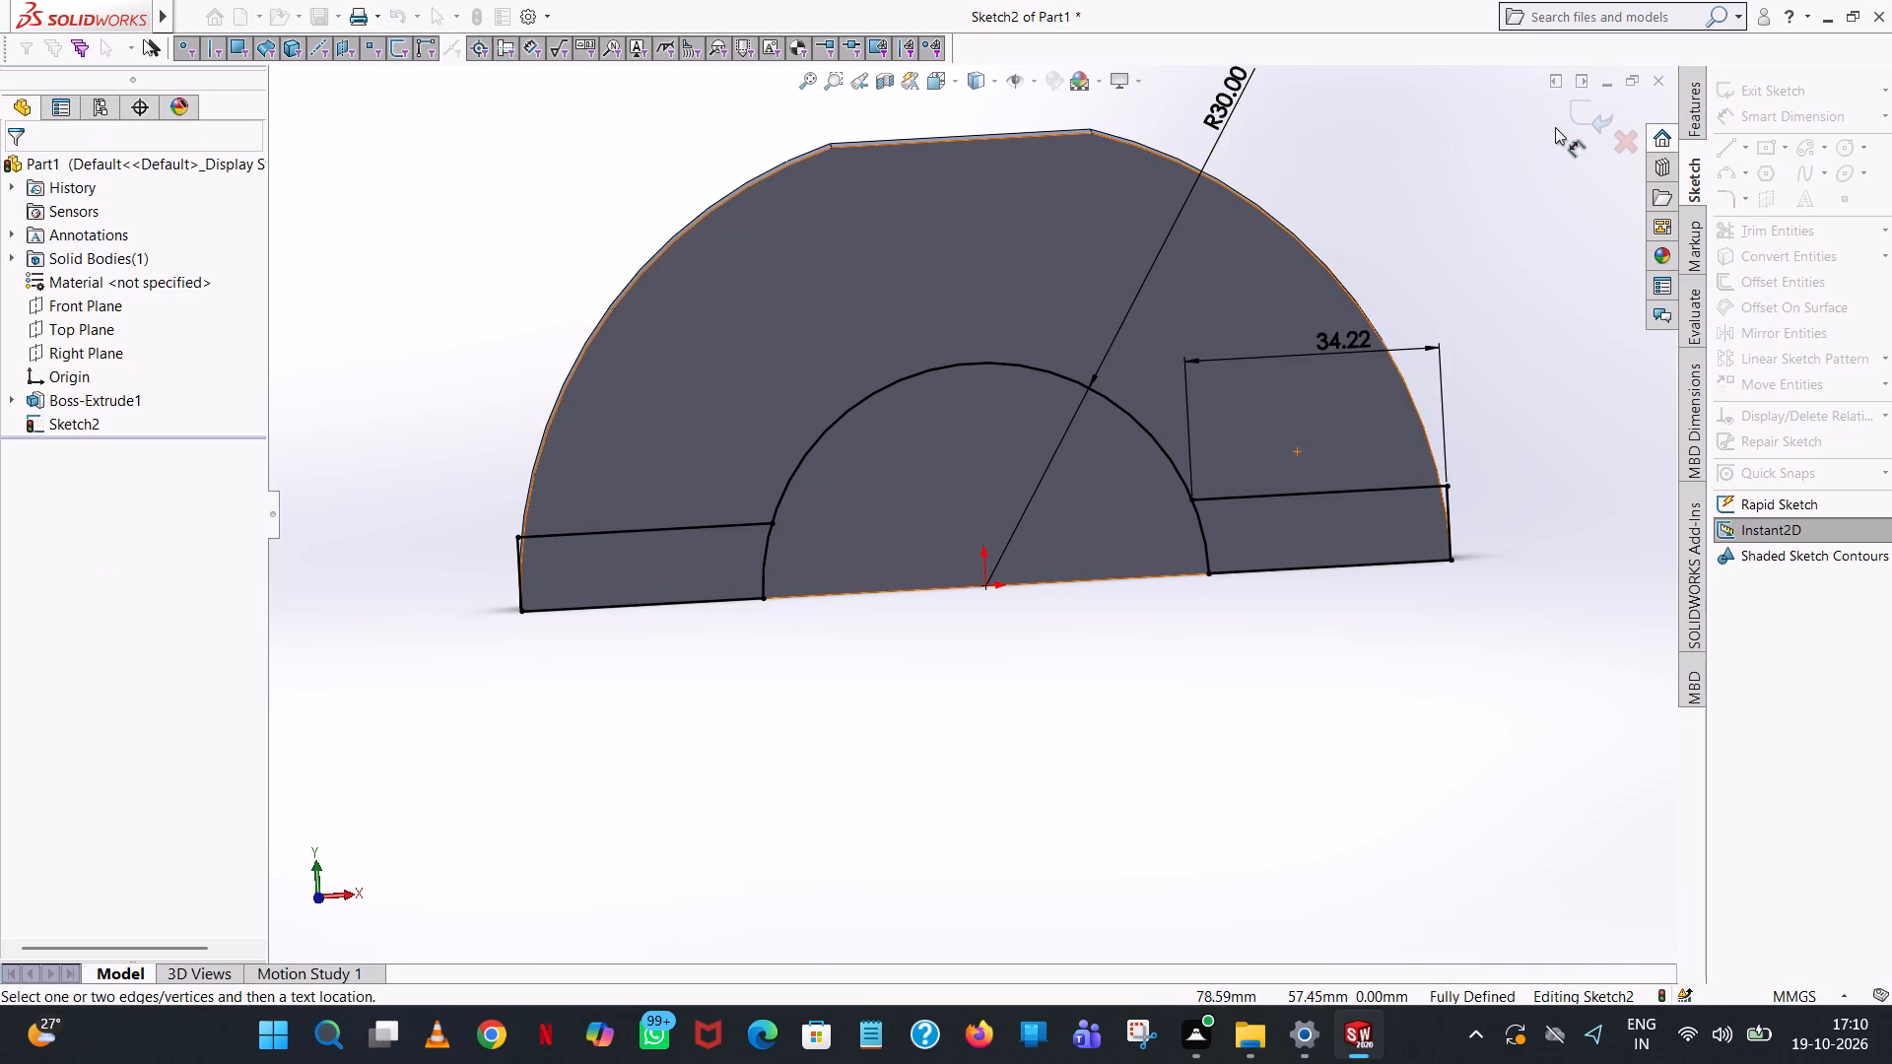
Extrude the half-circle region and both side flange regions as a merged boss with a blind depth of 42 mm.
{"action": "left_click", "coordinate": [1701, 101]}
{"action": "left_click", "coordinate": [1723, 94]}
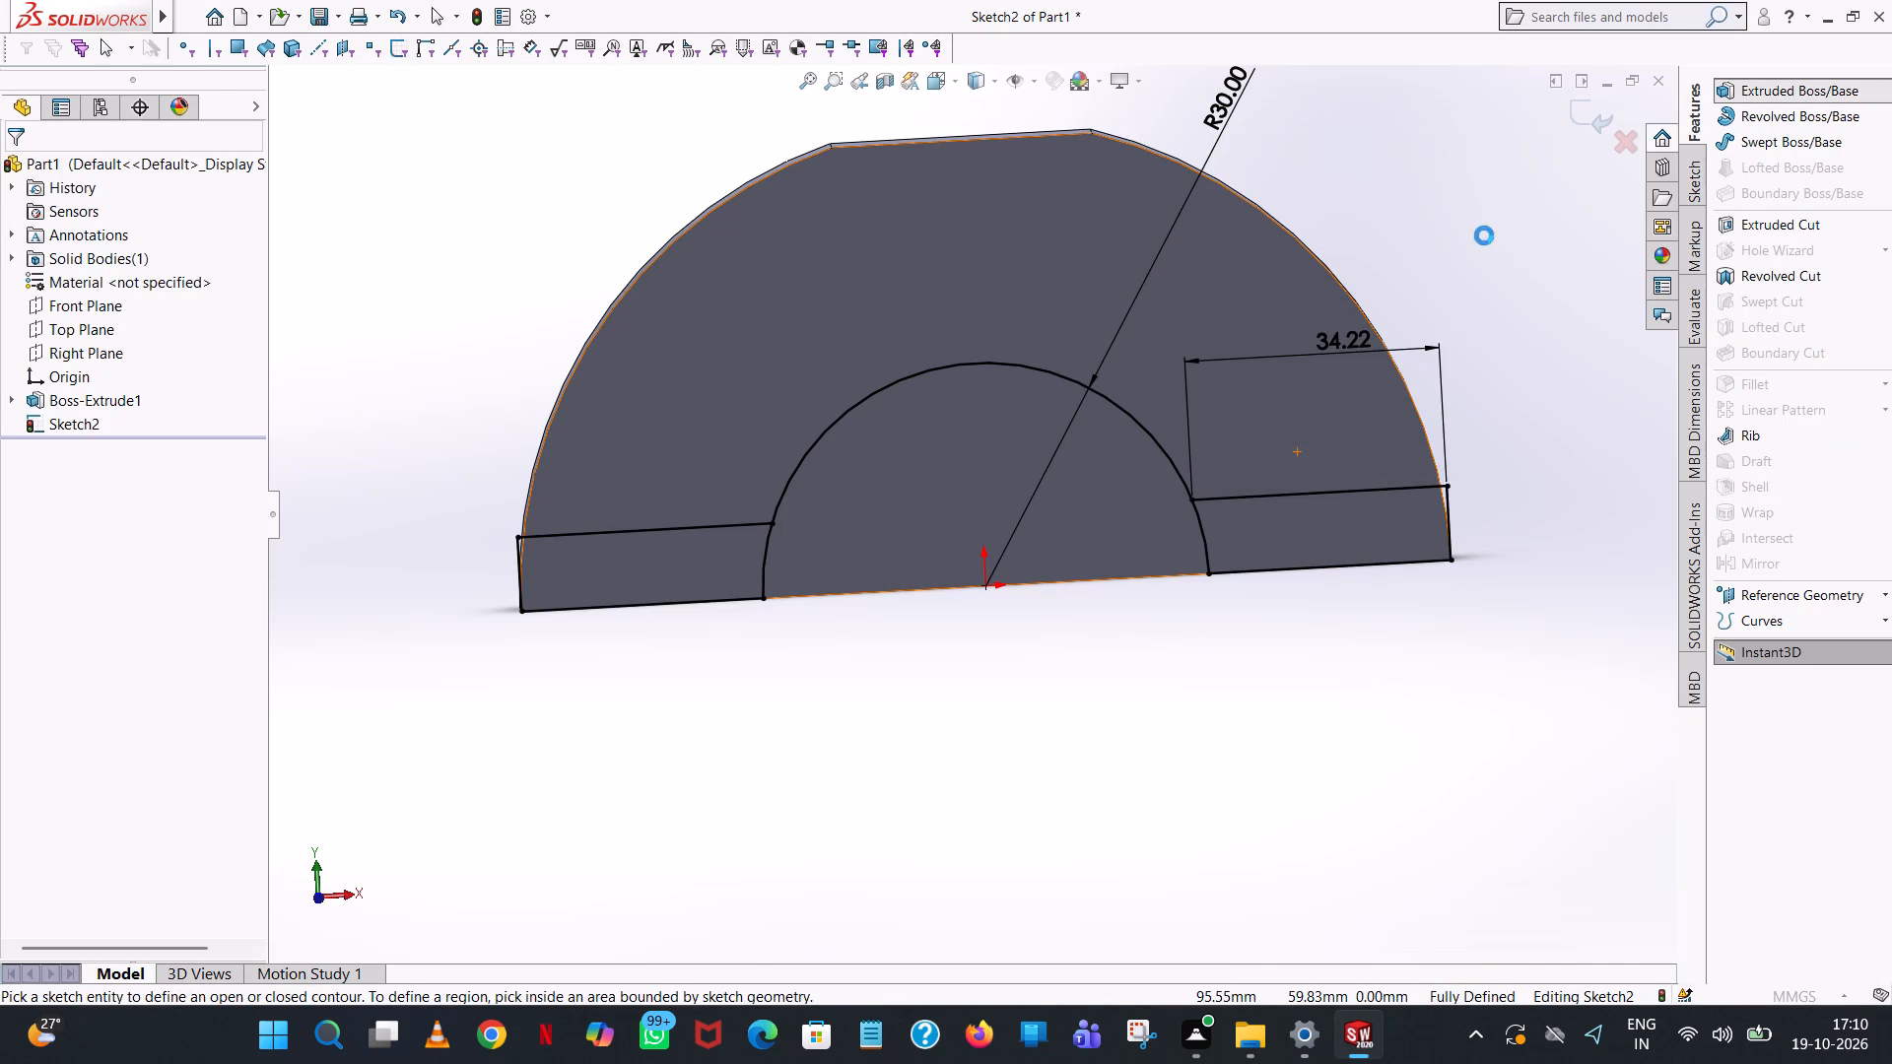
{"action": "left_click", "coordinate": [1331, 515]}
{"action": "left_click", "coordinate": [1147, 515]}
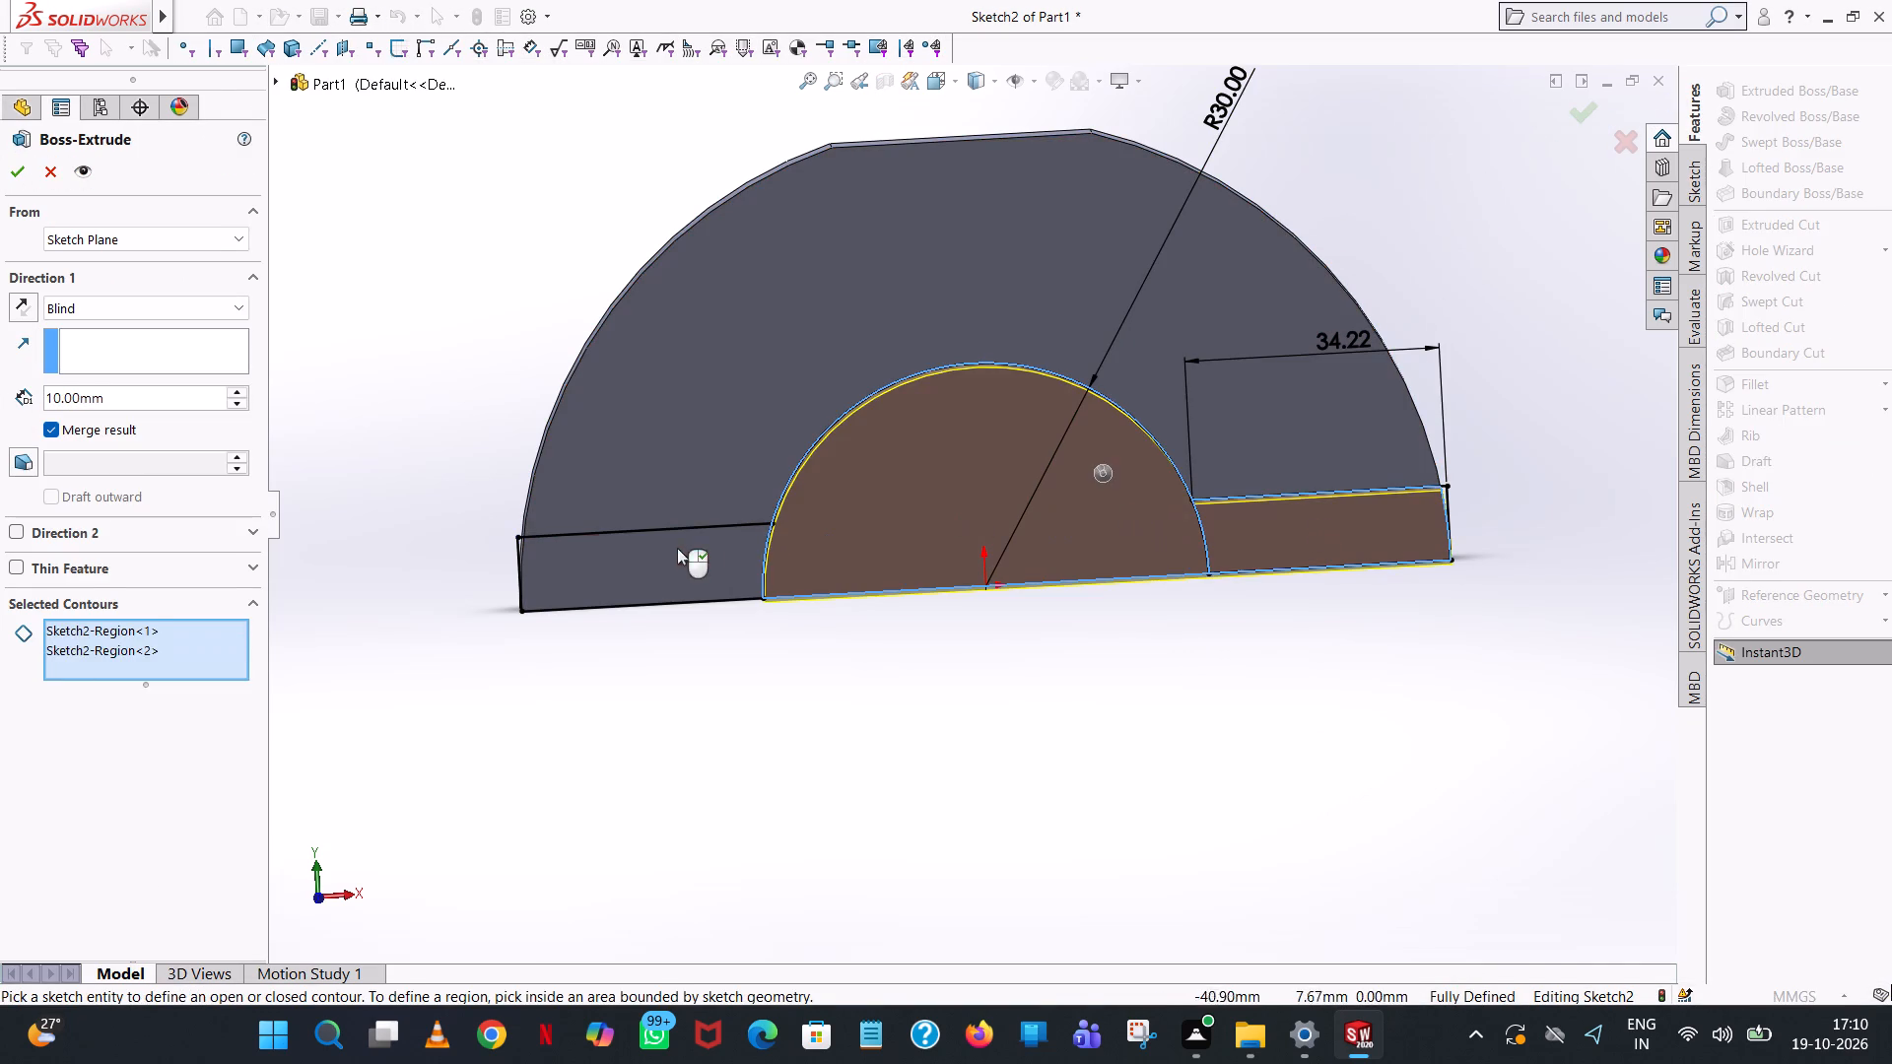
{"action": "left_click", "coordinate": [677, 548]}
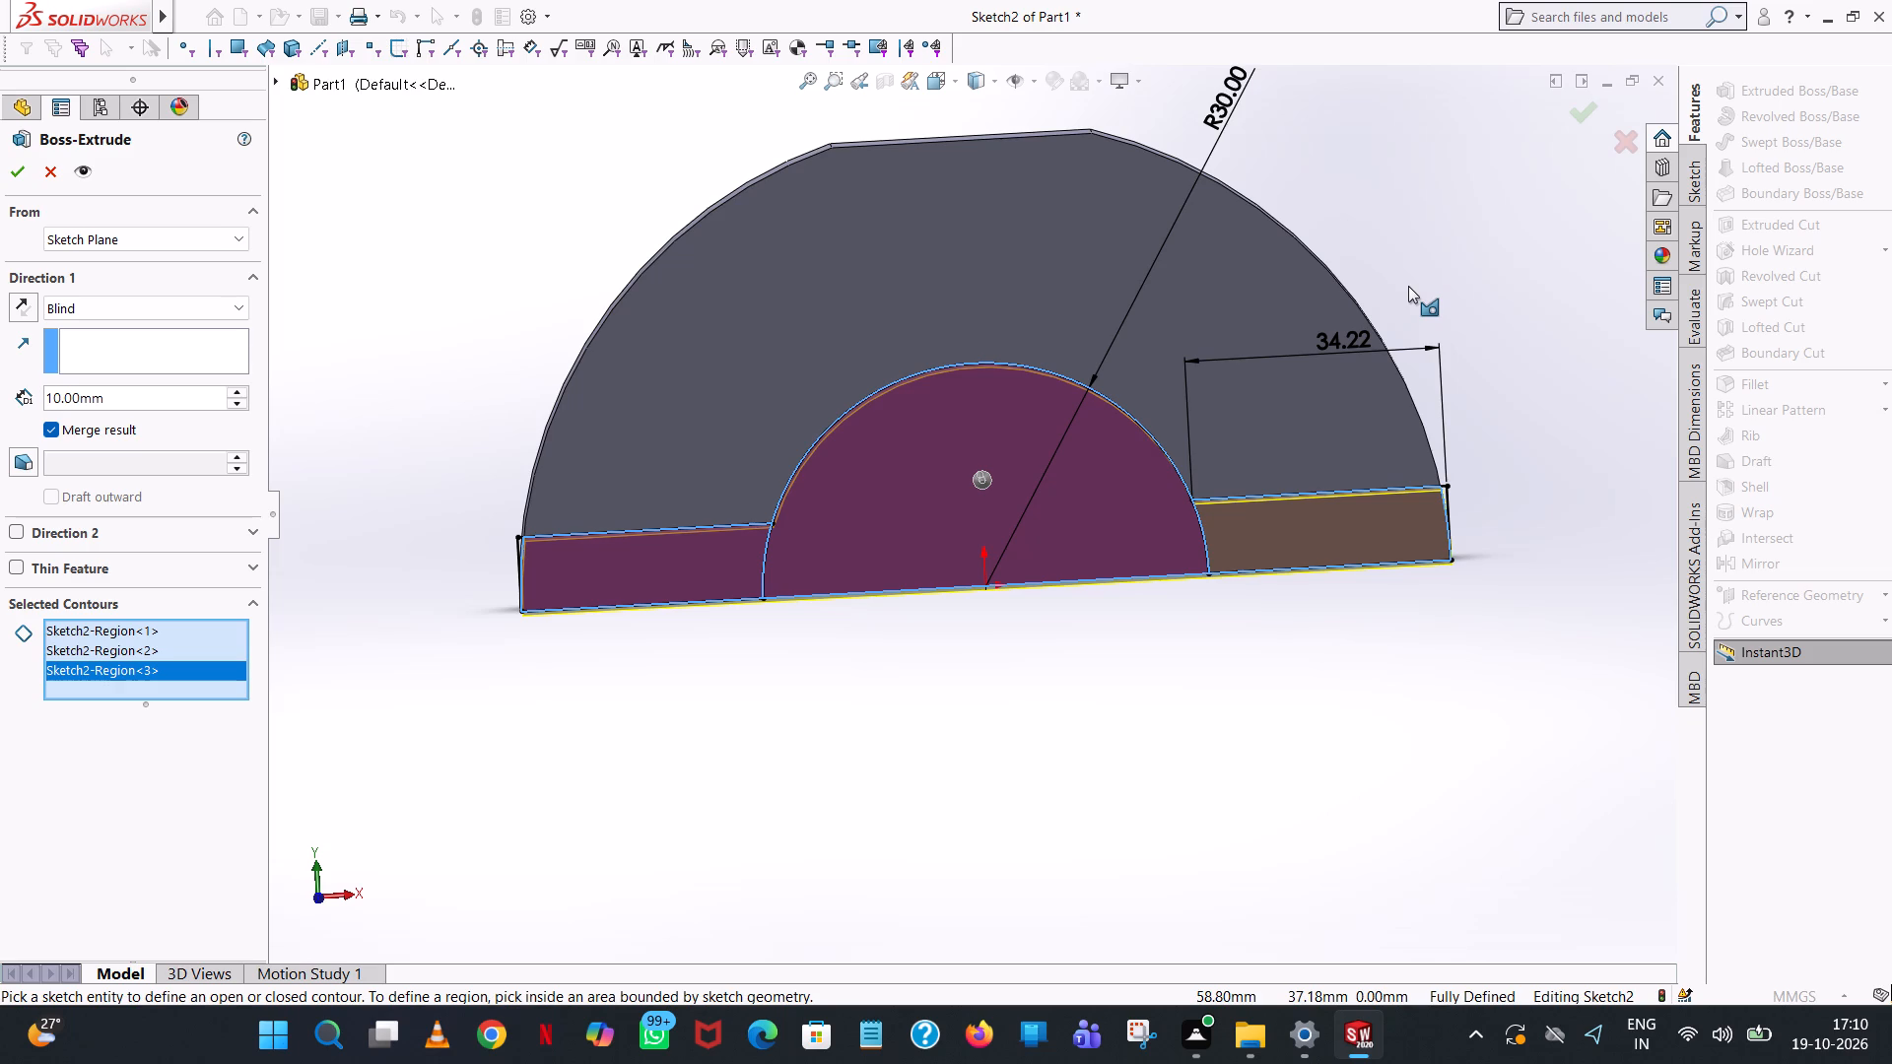
{"action": "scroll", "coordinate": [1408, 286], "scroll_direction": "up", "scroll_amount": 1}
{"action": "middle_click_drag", "start_coordinate": [1407, 286], "coordinate": [1315, 270]}
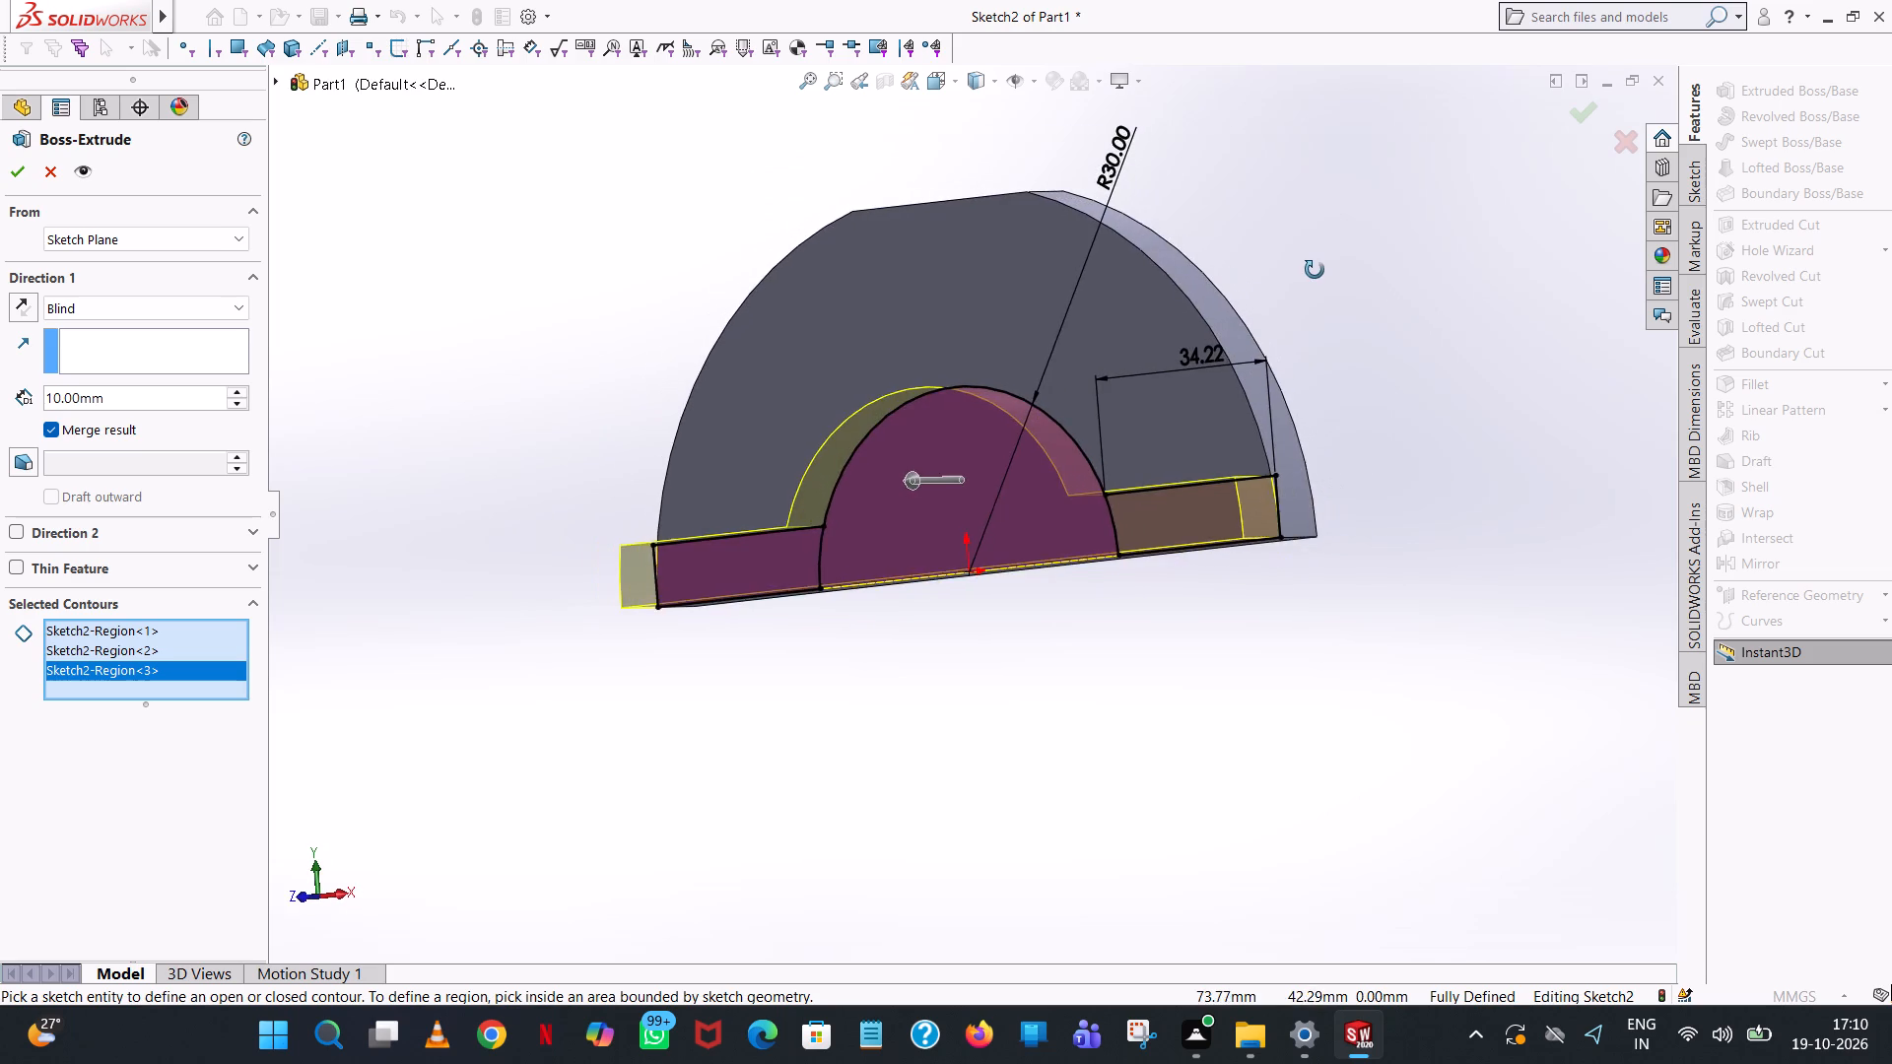
{"action": "middle_click_drag", "start_coordinate": [1315, 270], "coordinate": [1278, 426]}
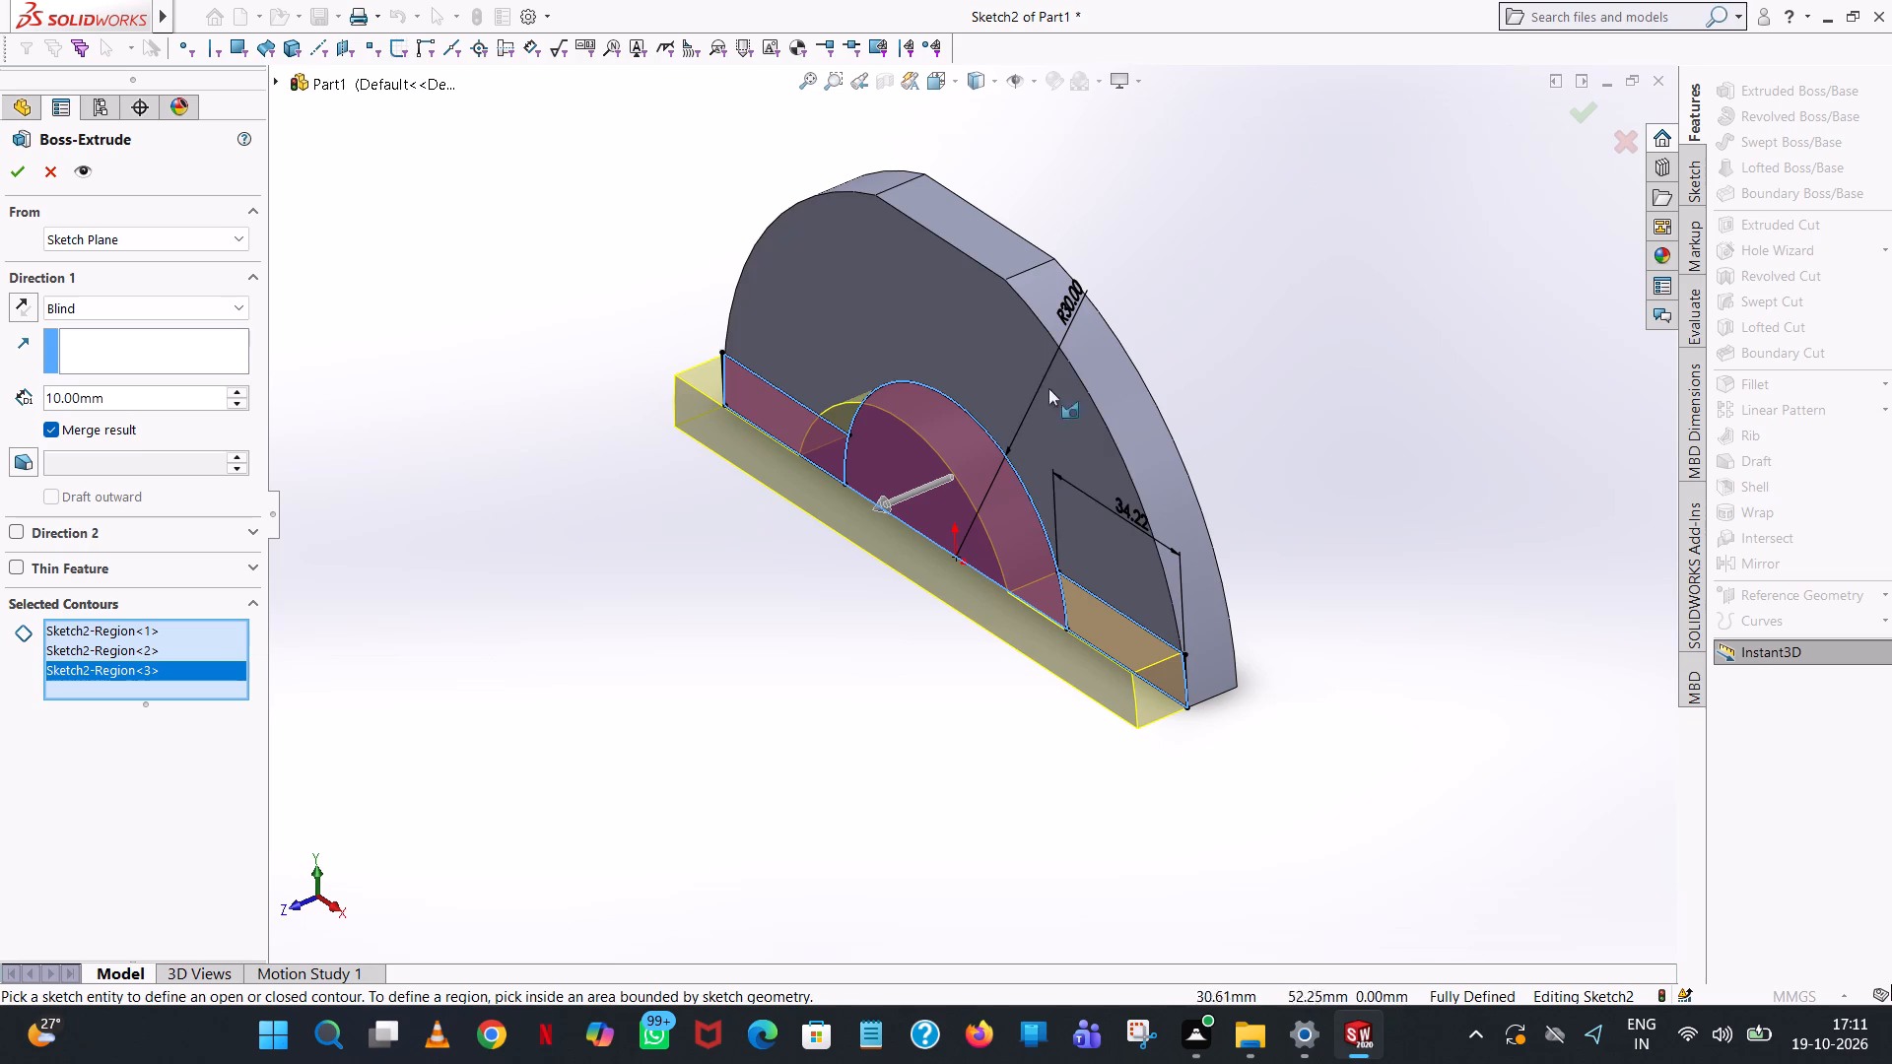
{"action": "double_click", "coordinate": [114, 403]}
{"action": "left_click_drag", "start_coordinate": [116, 404], "coordinate": [0, 375]}
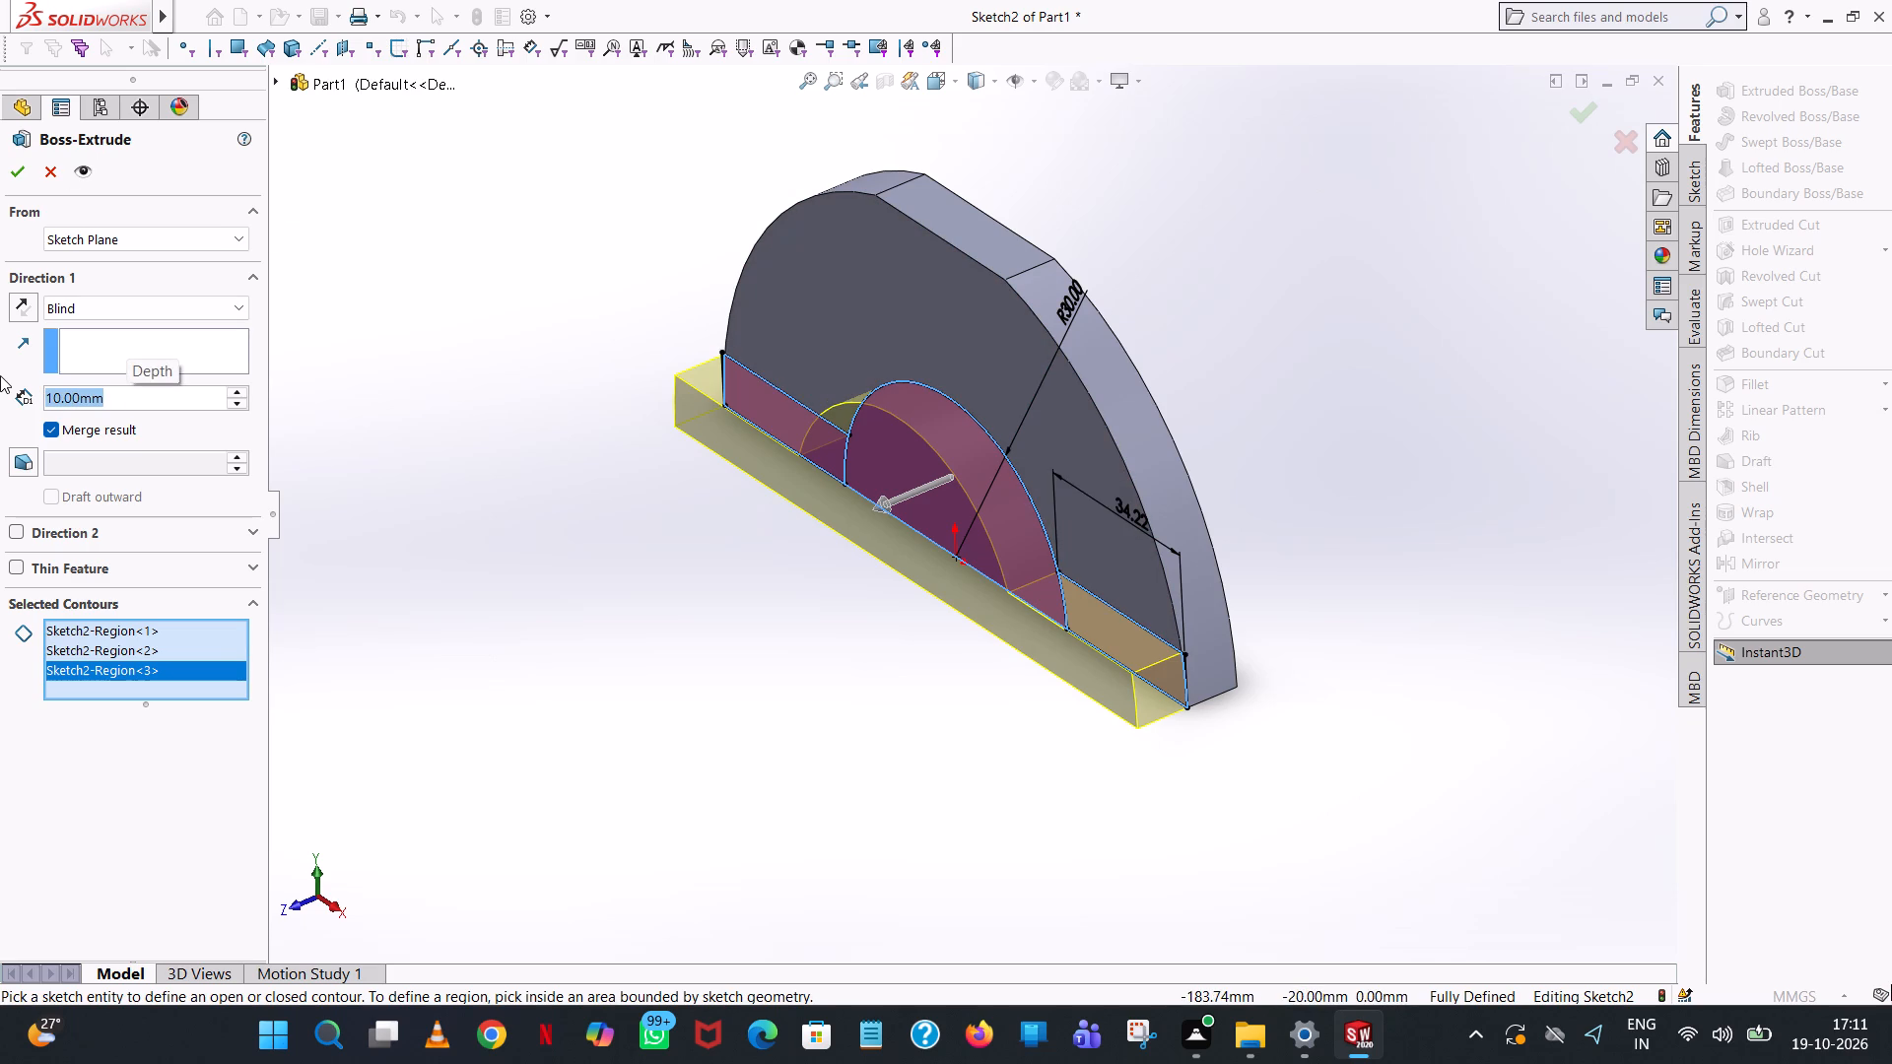
{"action": "type", "text": "42"}
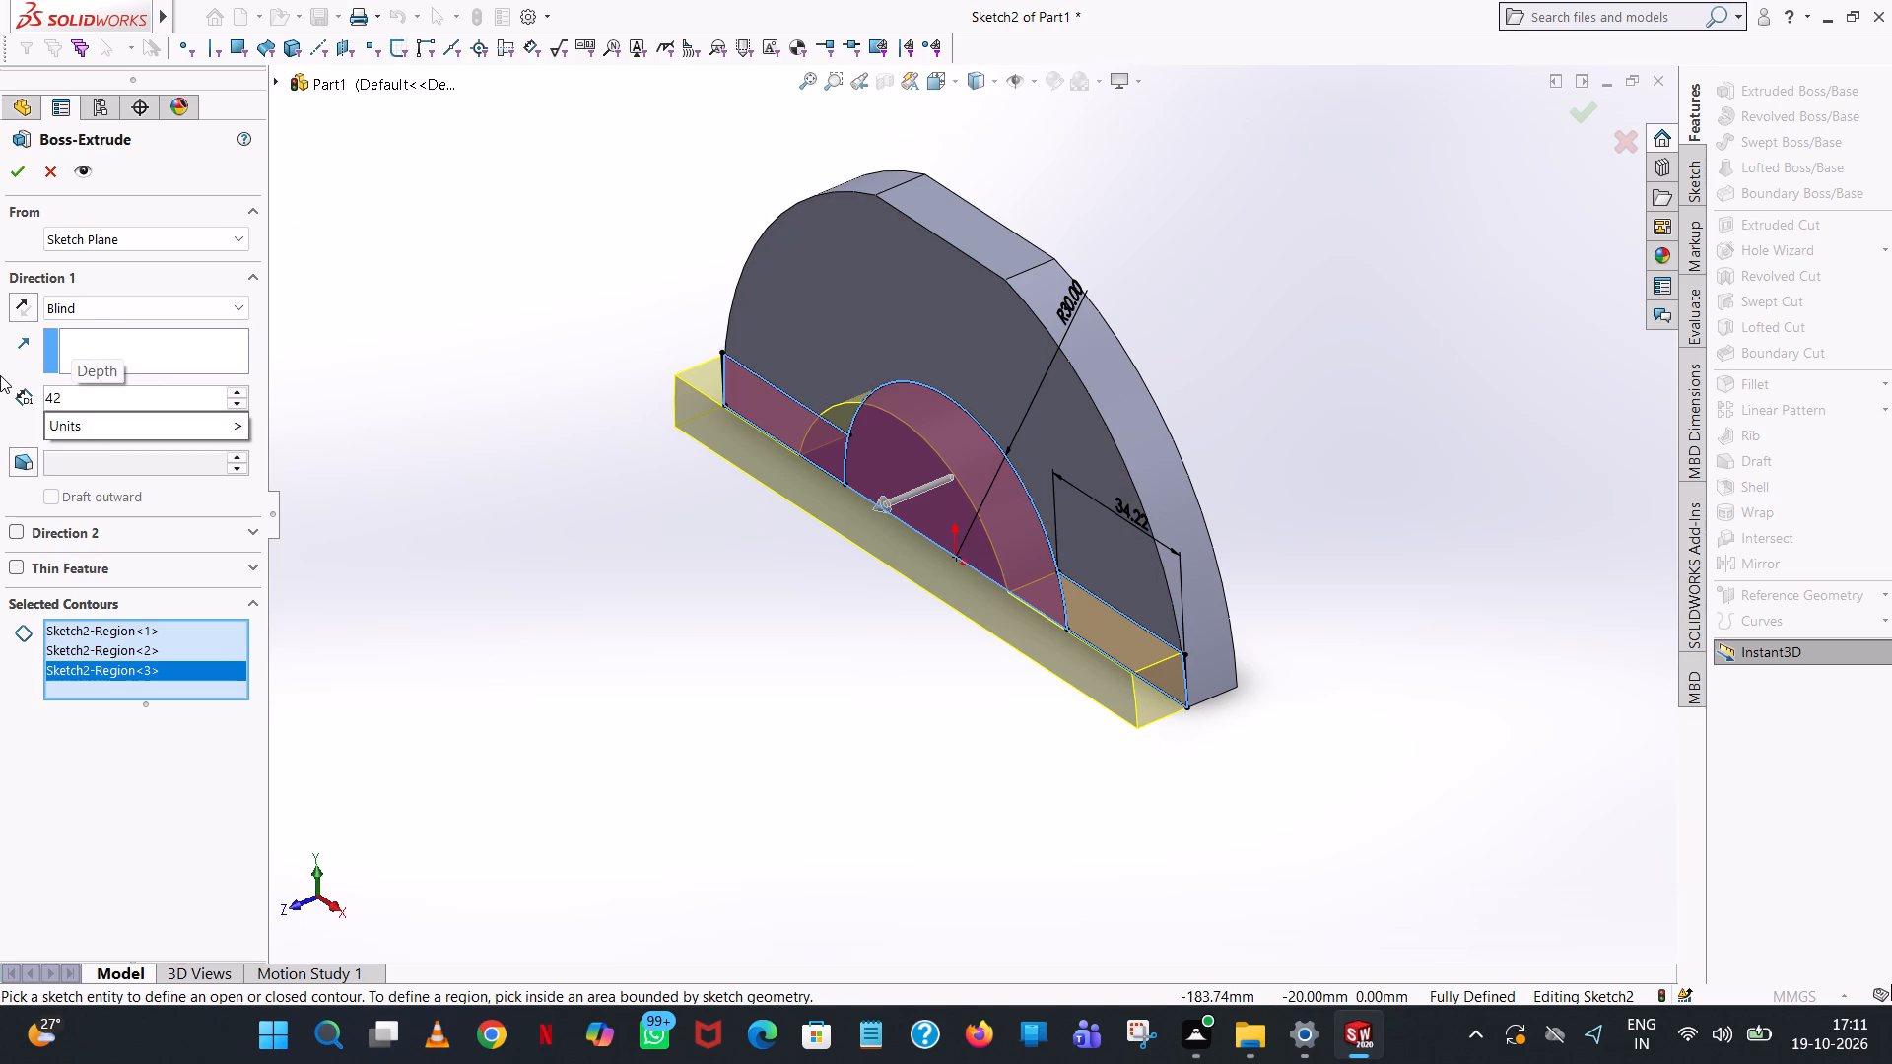
{"action": "key", "text": "Return"}
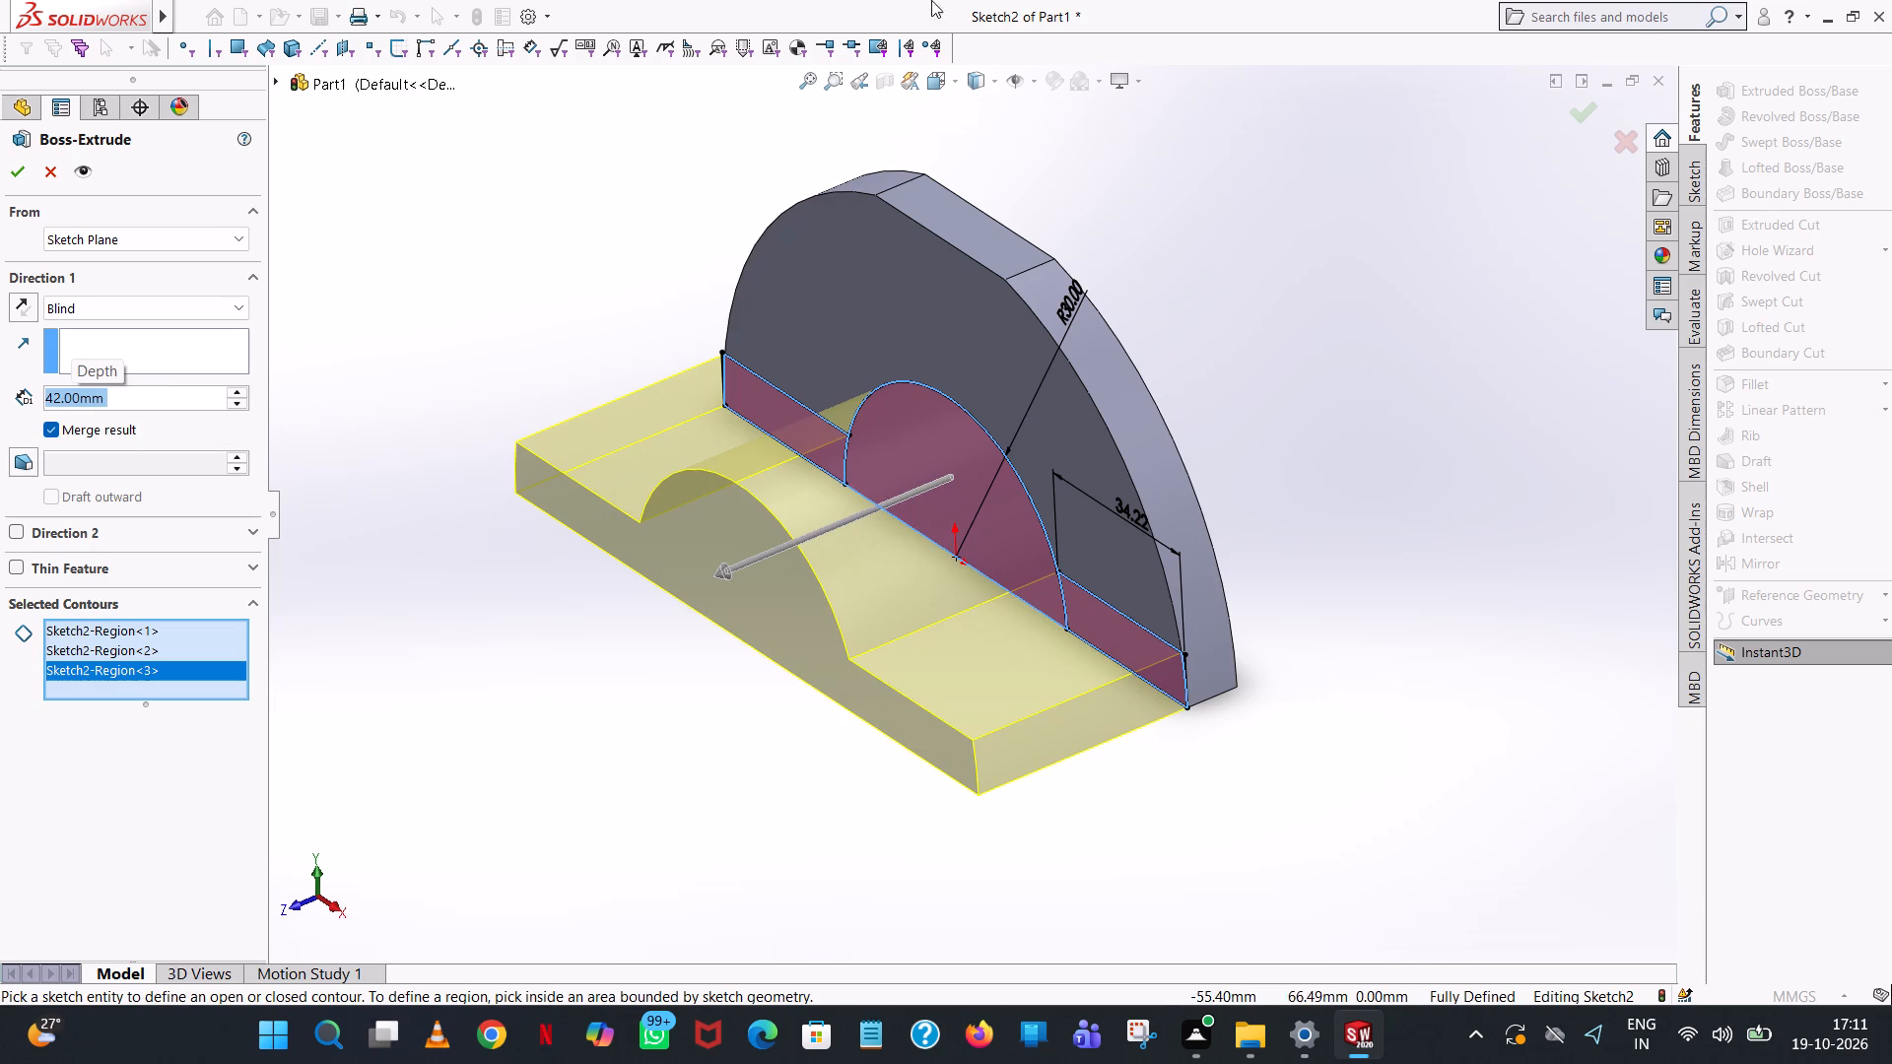
{"action": "left_click", "coordinate": [6, 170]}
{"action": "left_click", "coordinate": [473, 181]}
Start an extruded-cut sketch on the new boss's front face and draw a circle of radius 20 mm centred on the origin.
{"action": "scroll", "coordinate": [774, 445], "scroll_direction": "up", "scroll_amount": 1}
{"action": "middle_click_drag", "start_coordinate": [778, 446], "coordinate": [896, 260]}
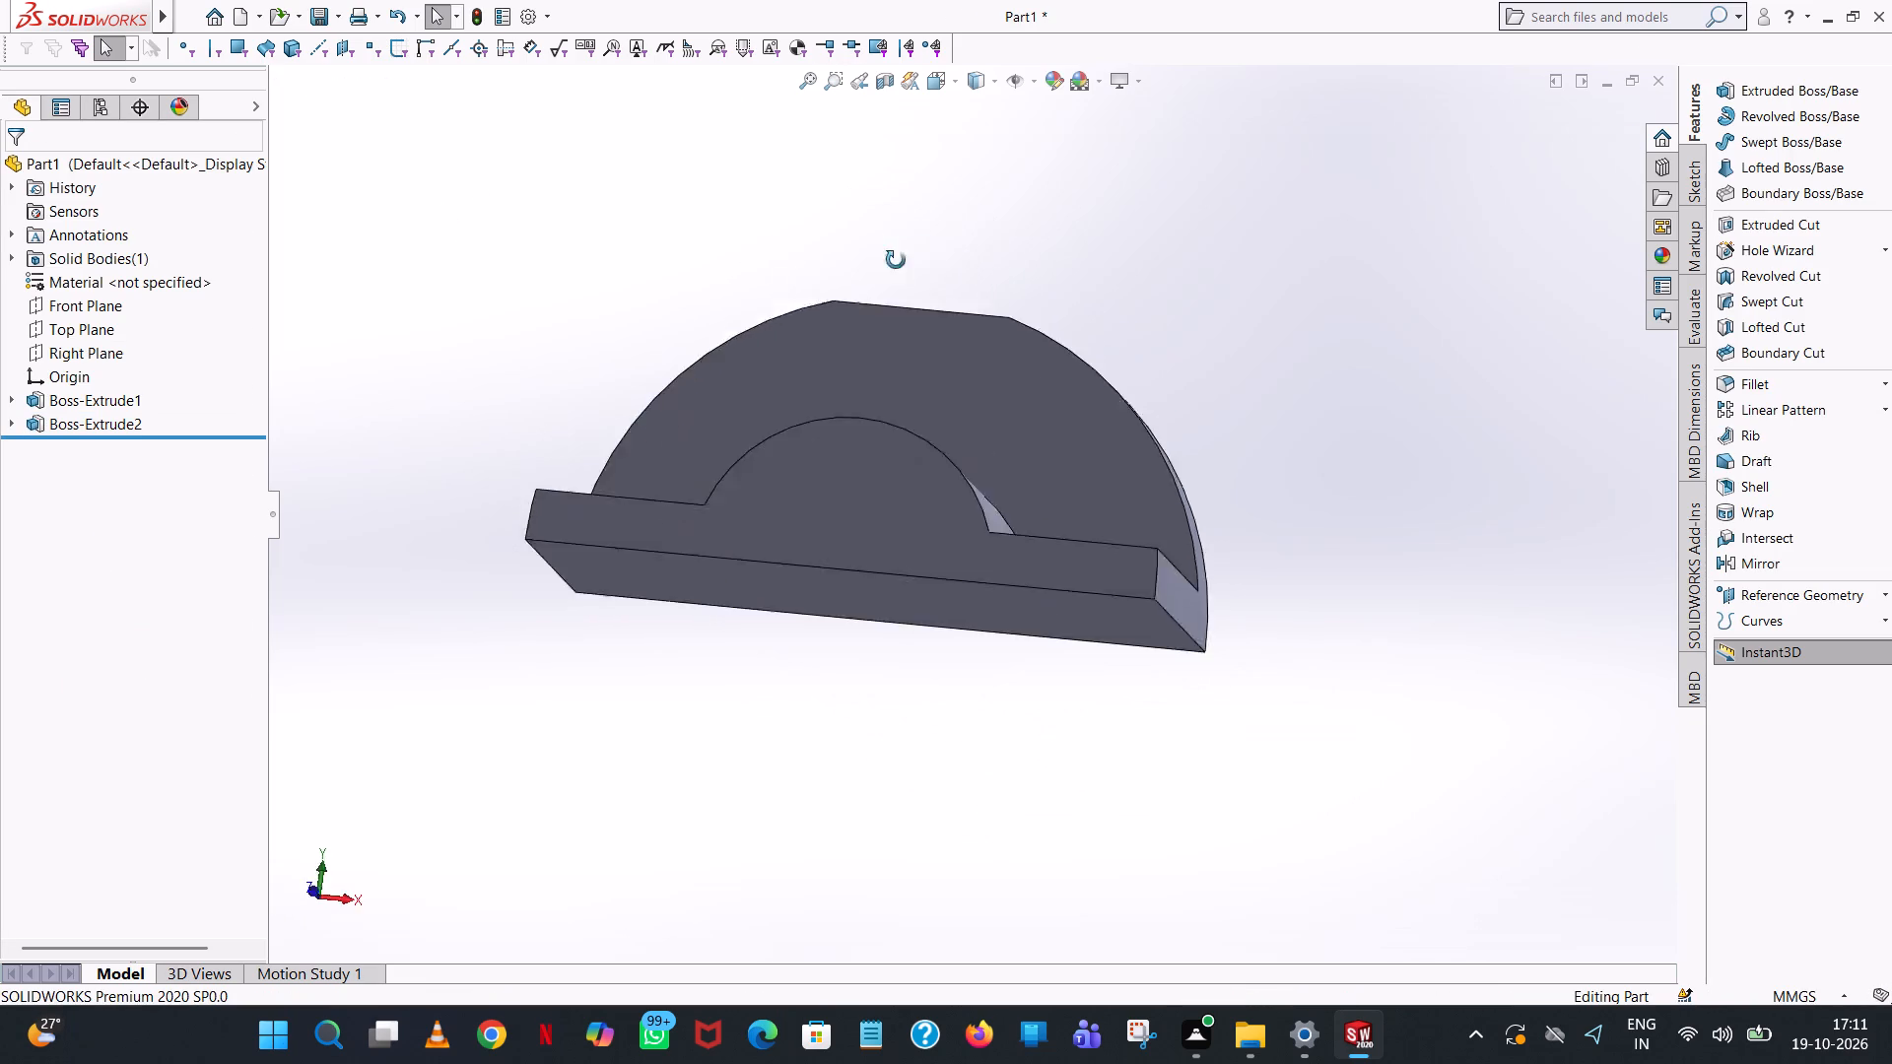
{"action": "middle_click_drag", "start_coordinate": [896, 260], "coordinate": [912, 347]}
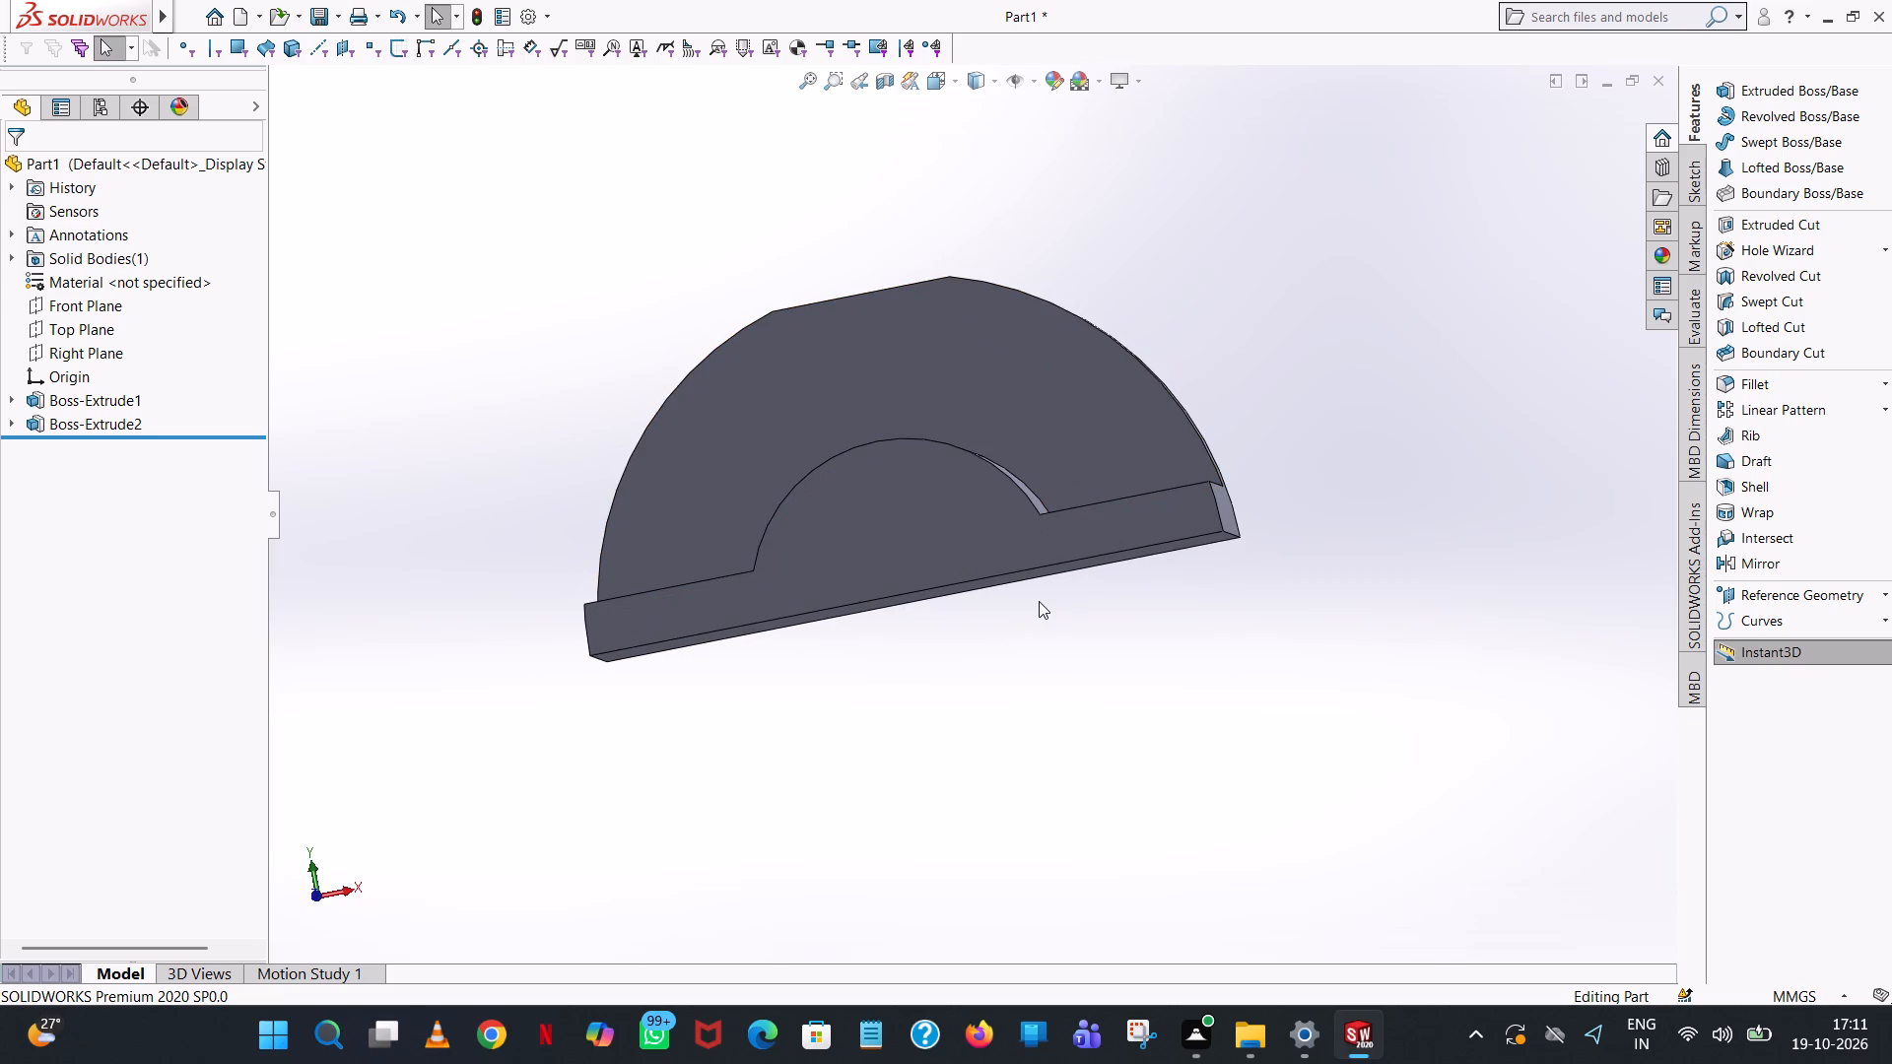
{"action": "left_click", "coordinate": [1820, 229]}
{"action": "left_click", "coordinate": [841, 526]}
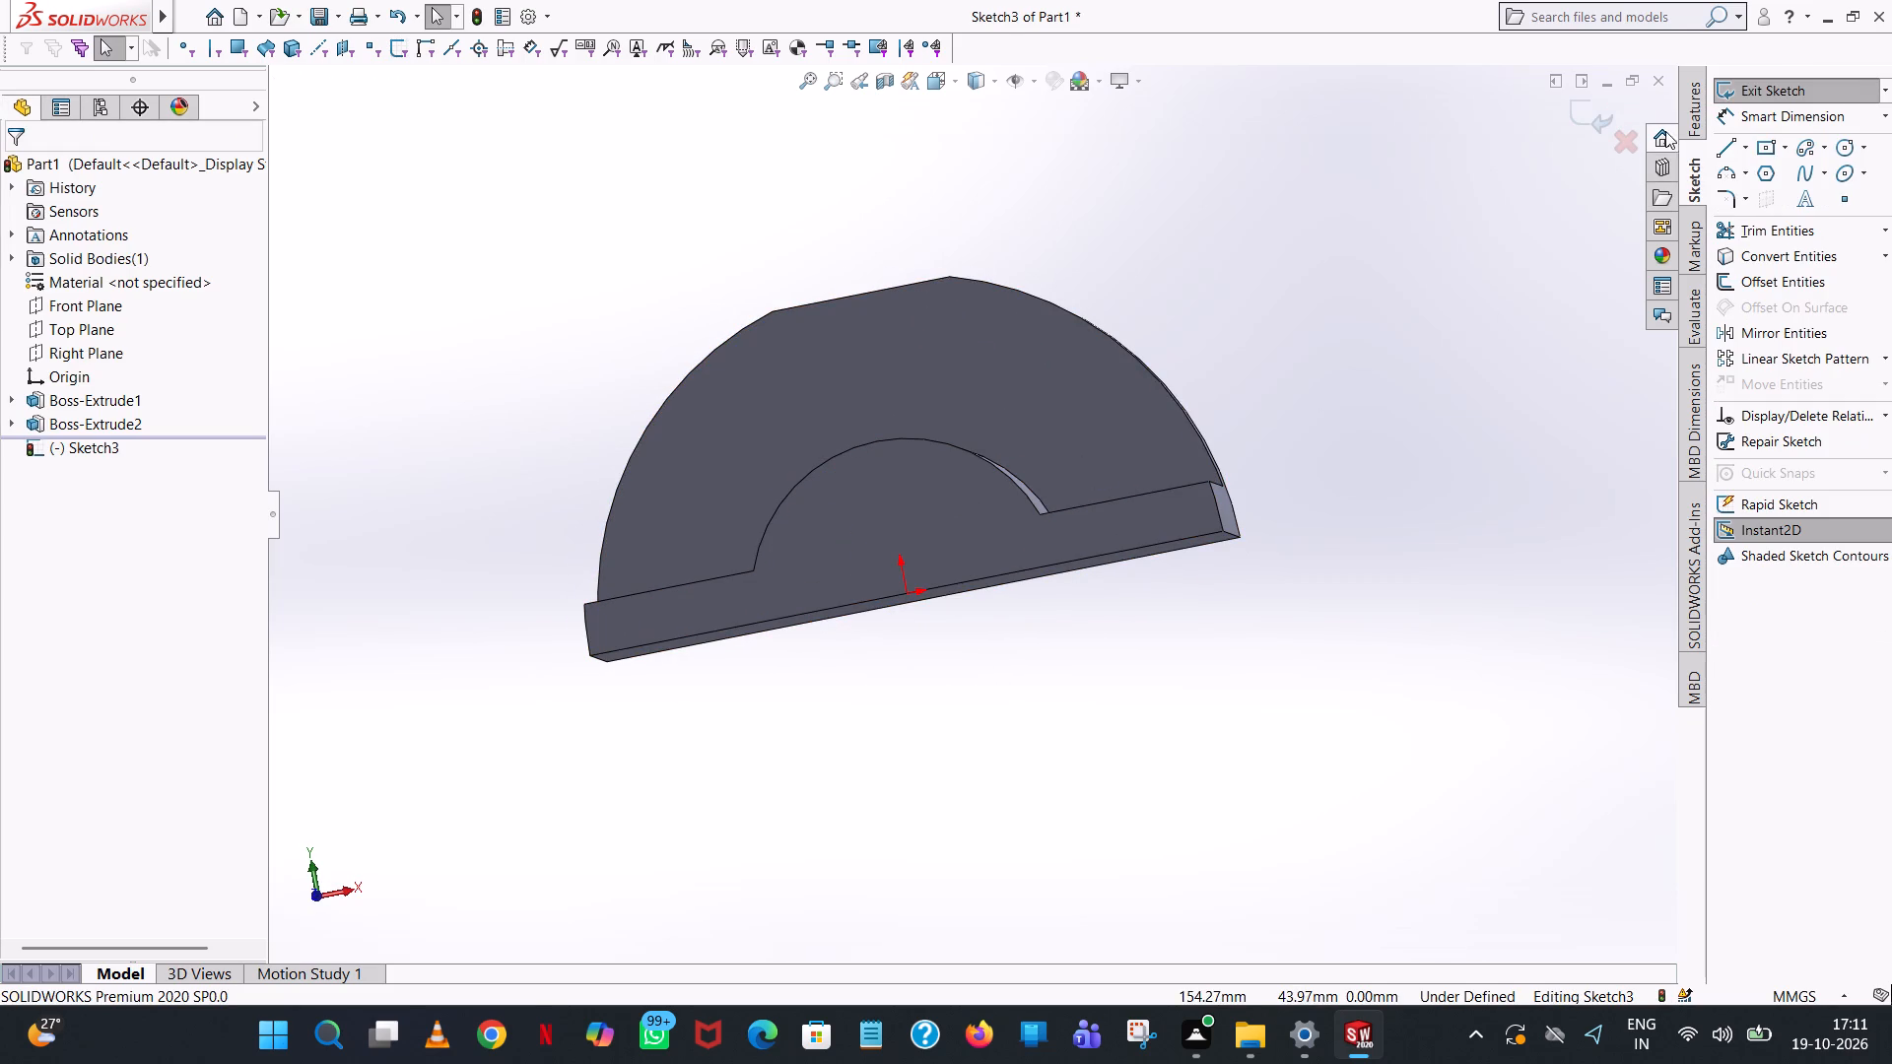
{"action": "left_click", "coordinate": [948, 80]}
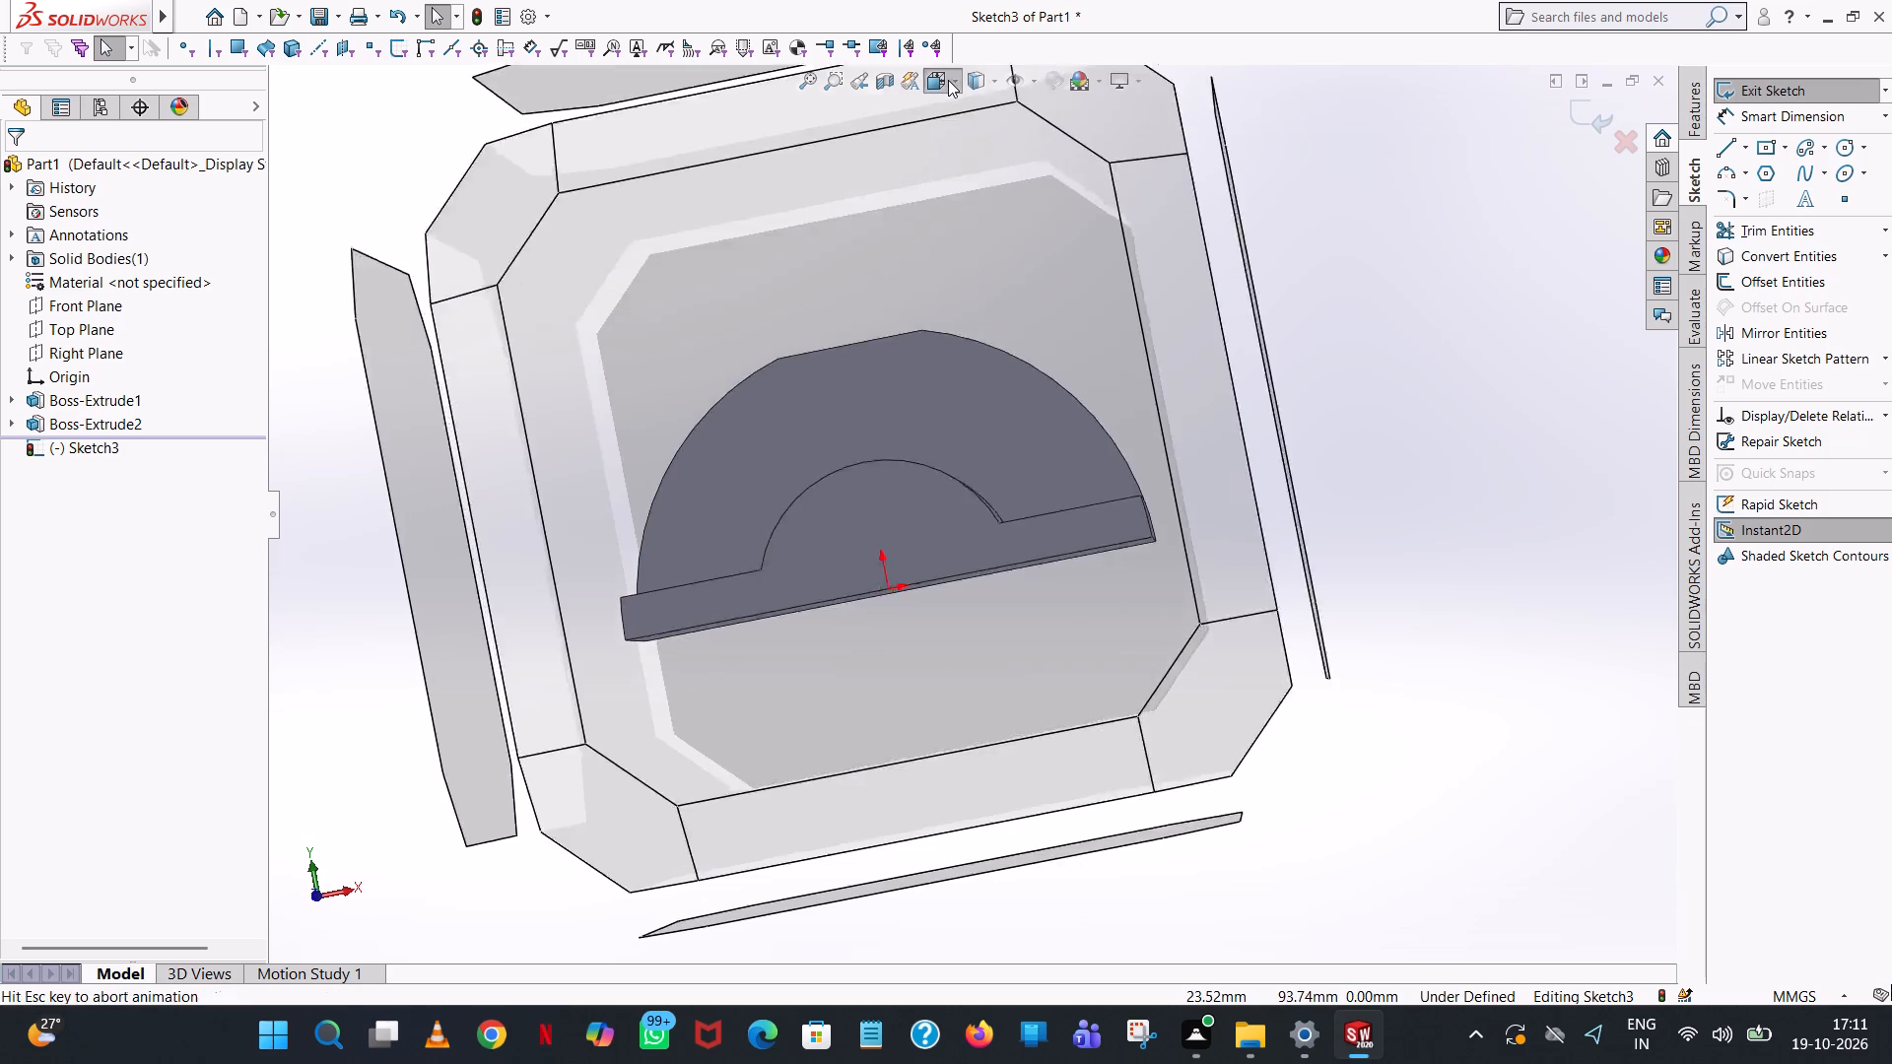
{"action": "left_click", "coordinate": [1053, 187]}
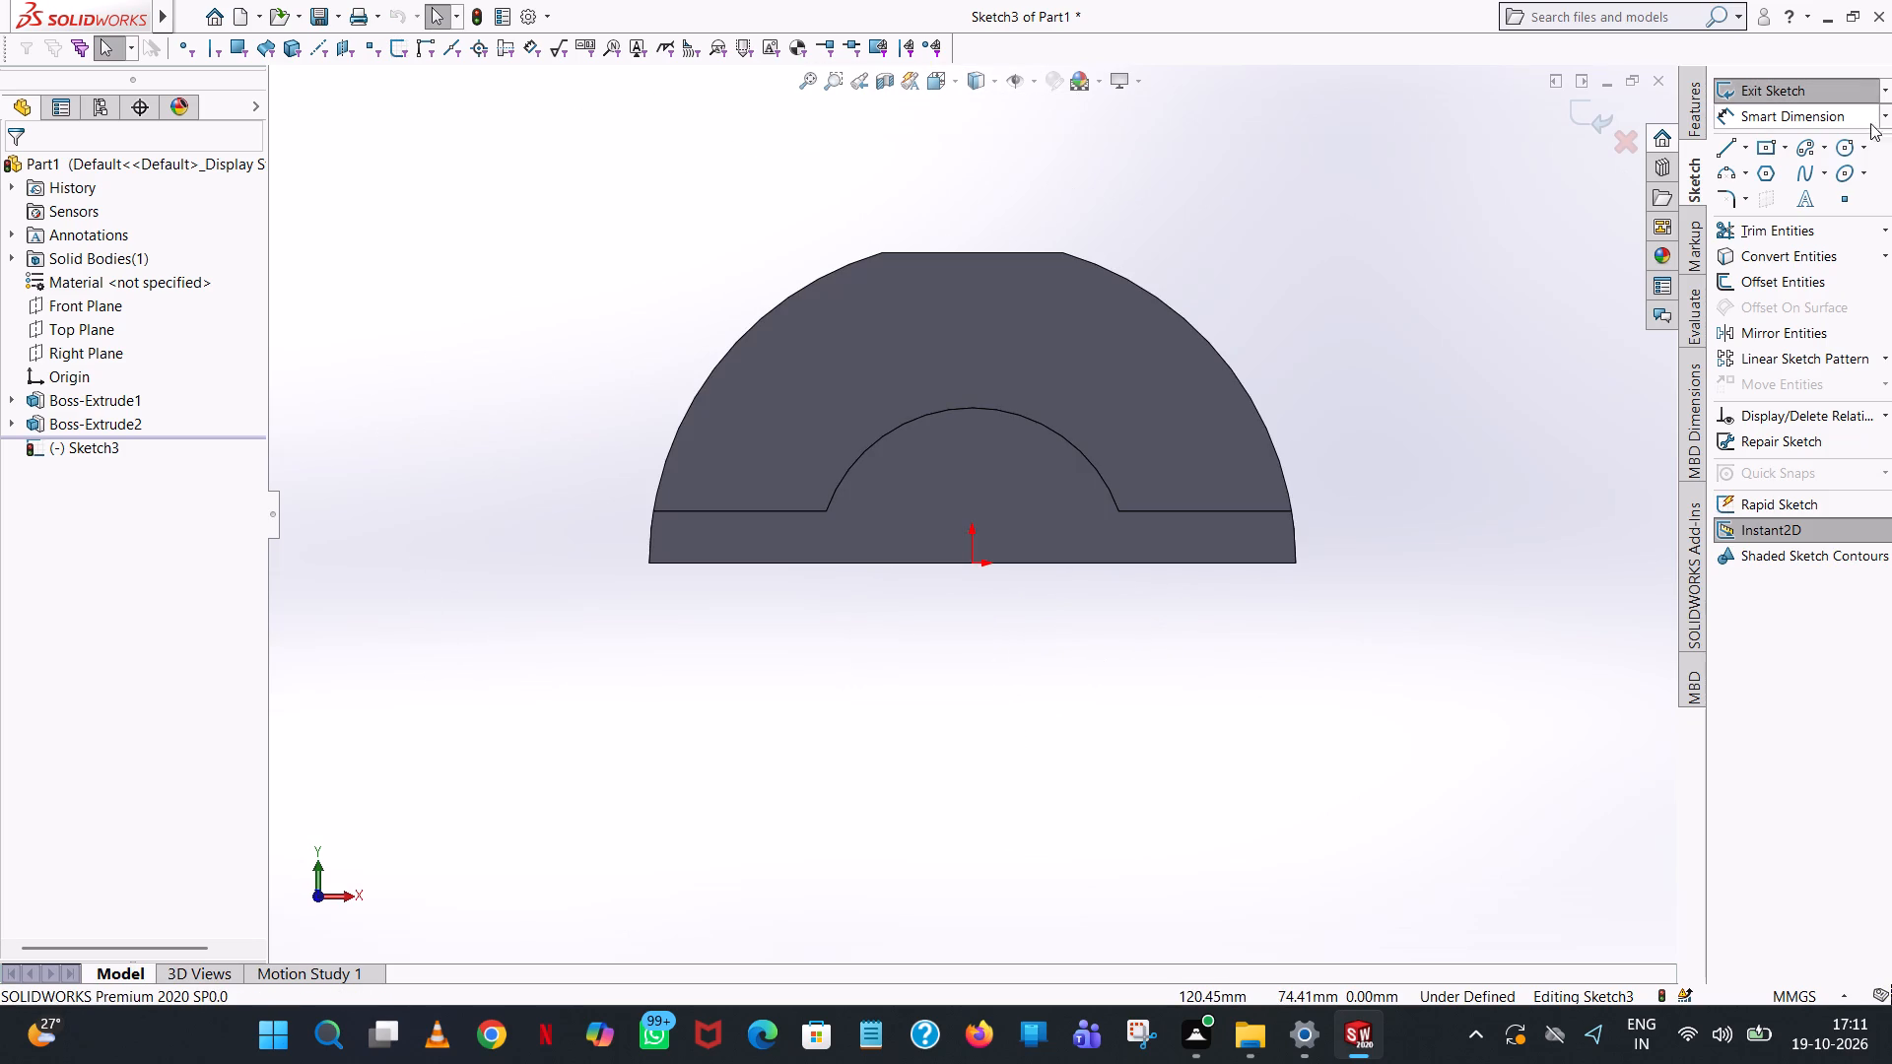
{"action": "left_click", "coordinate": [1852, 146]}
{"action": "scroll", "coordinate": [1047, 444], "scroll_direction": "down", "scroll_amount": 4}
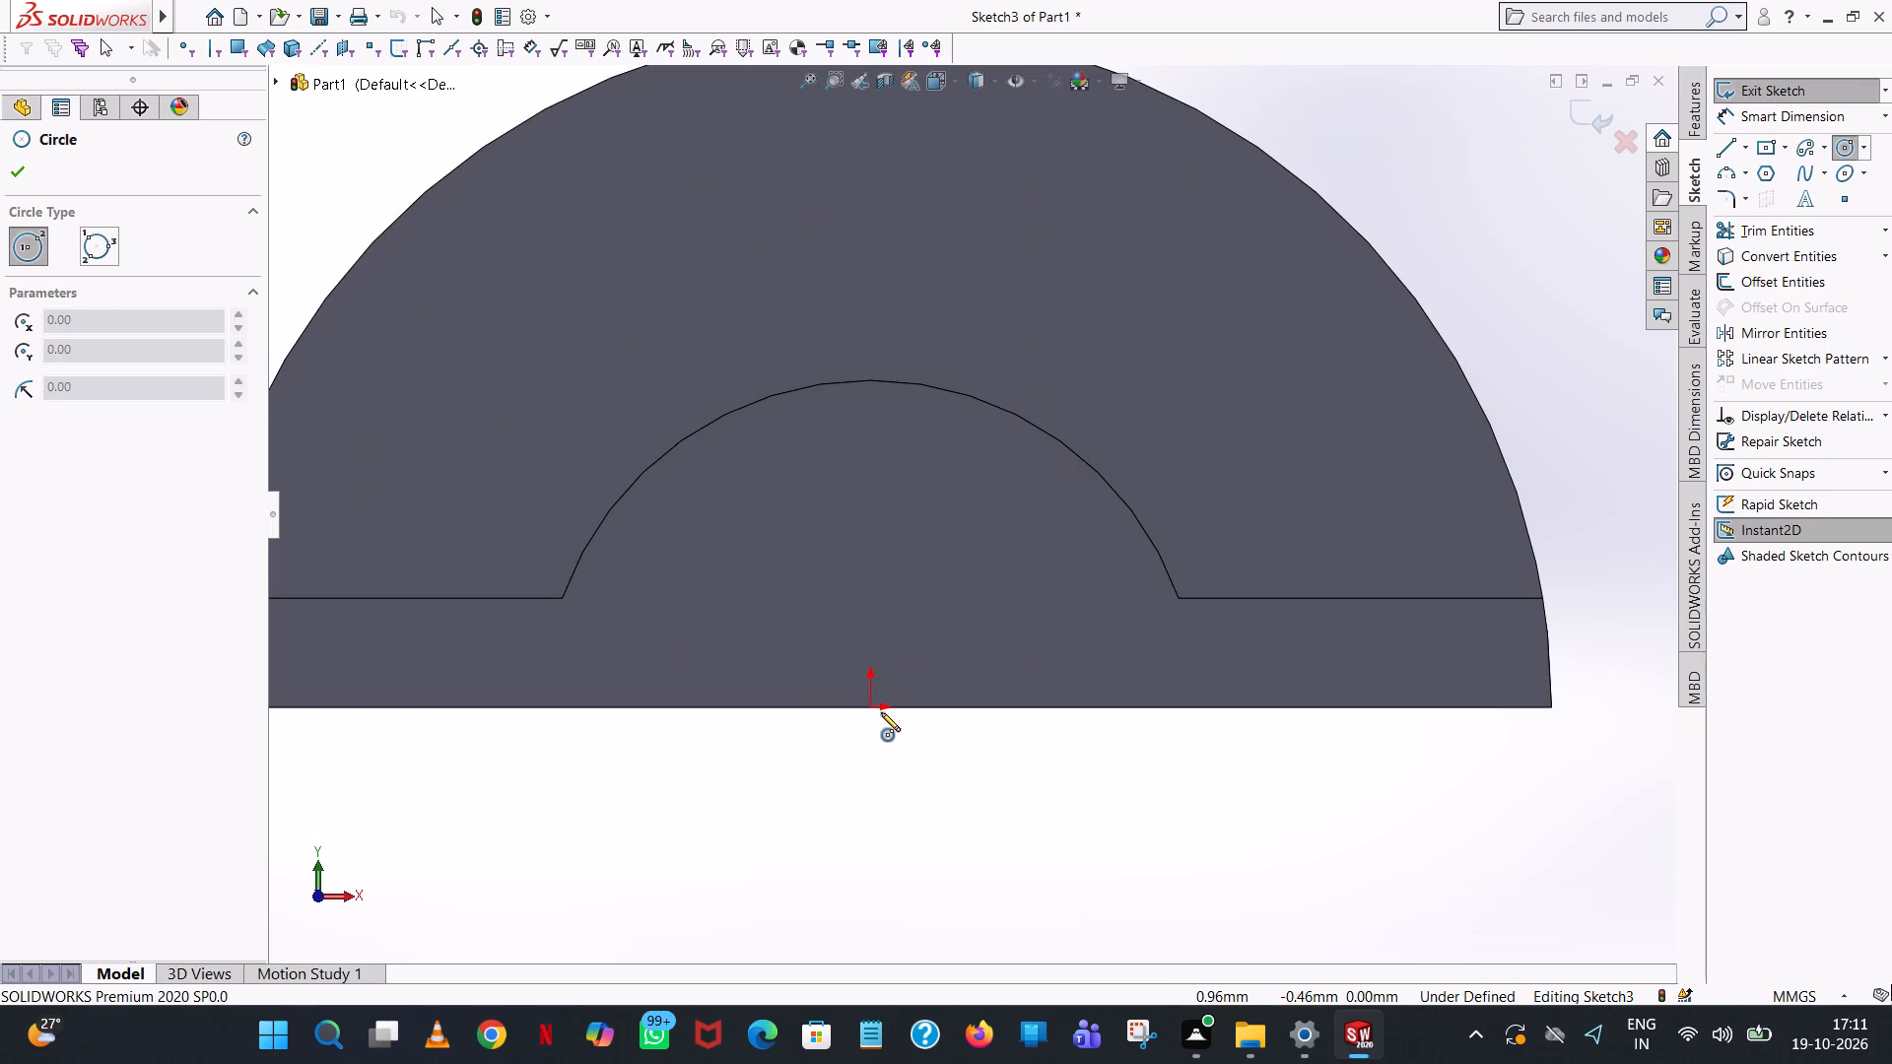
{"action": "left_click", "coordinate": [874, 709]}
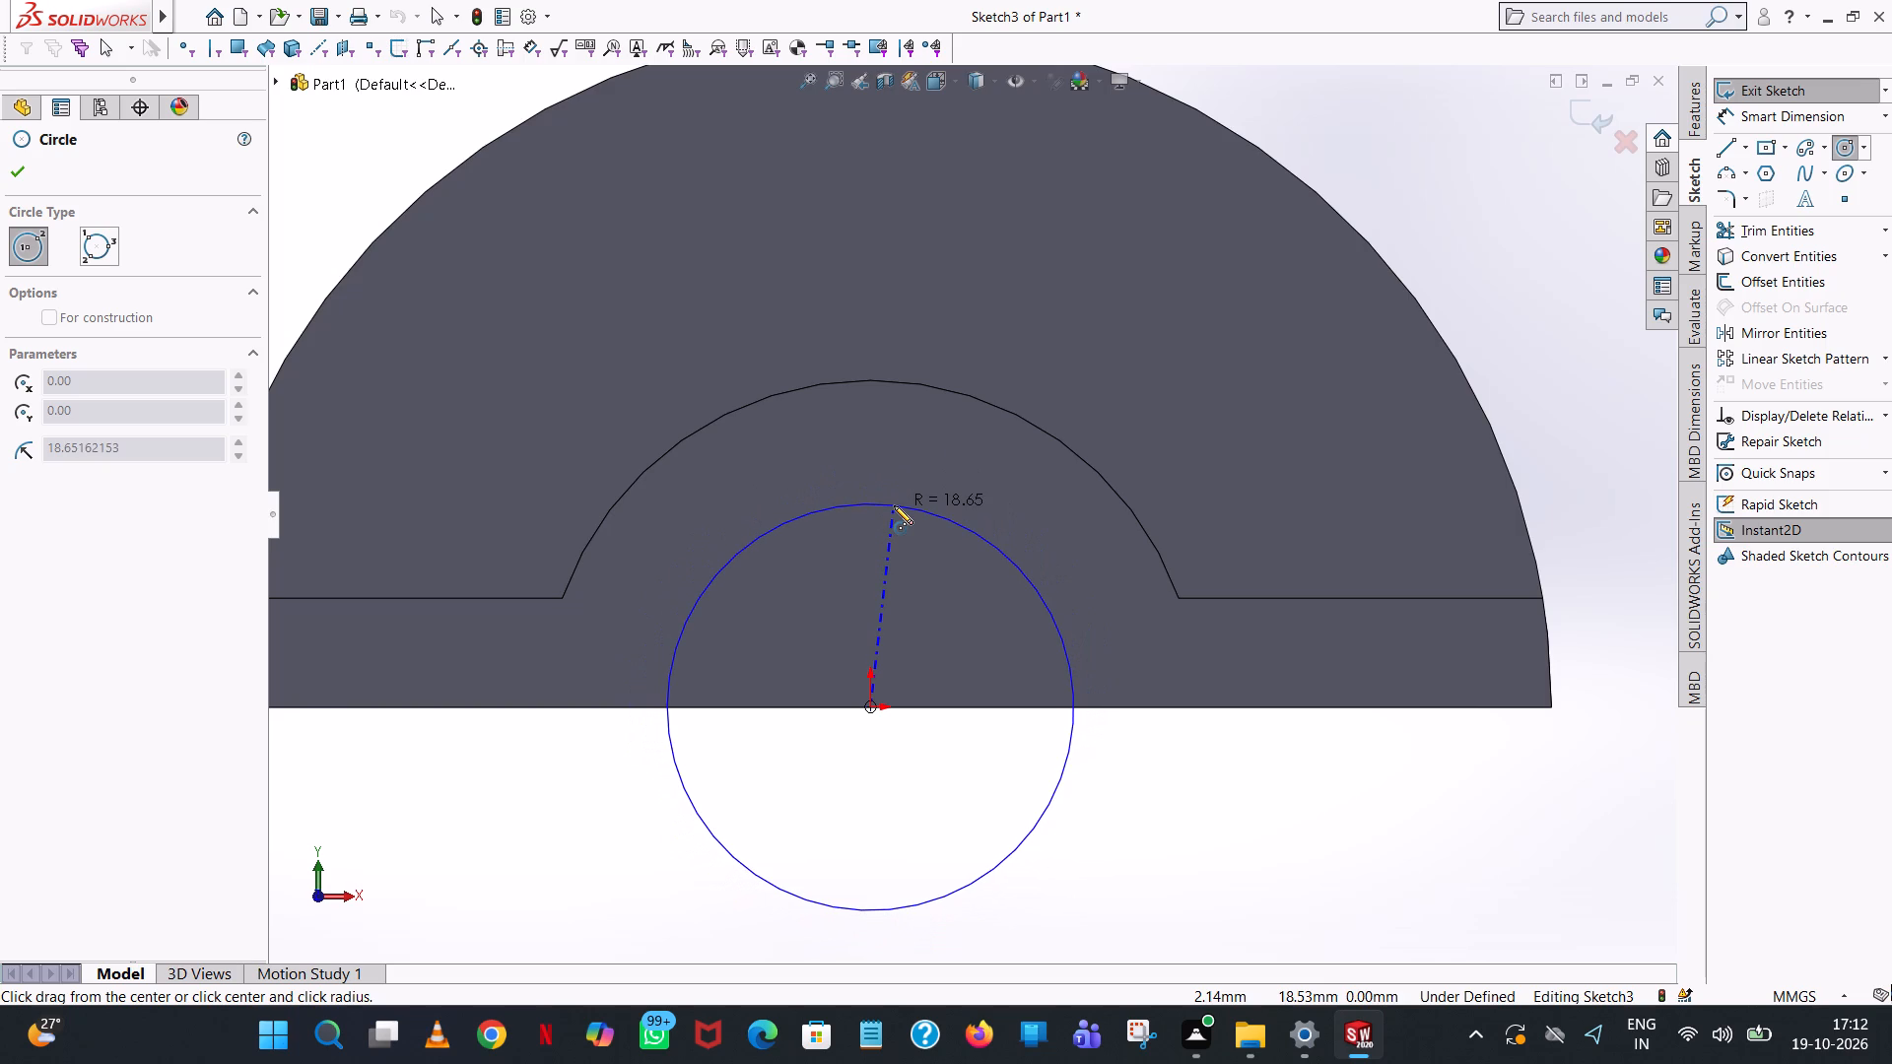
{"action": "left_click", "coordinate": [894, 505]}
{"action": "type", "text": "20"}
{"action": "key", "text": "Return"}
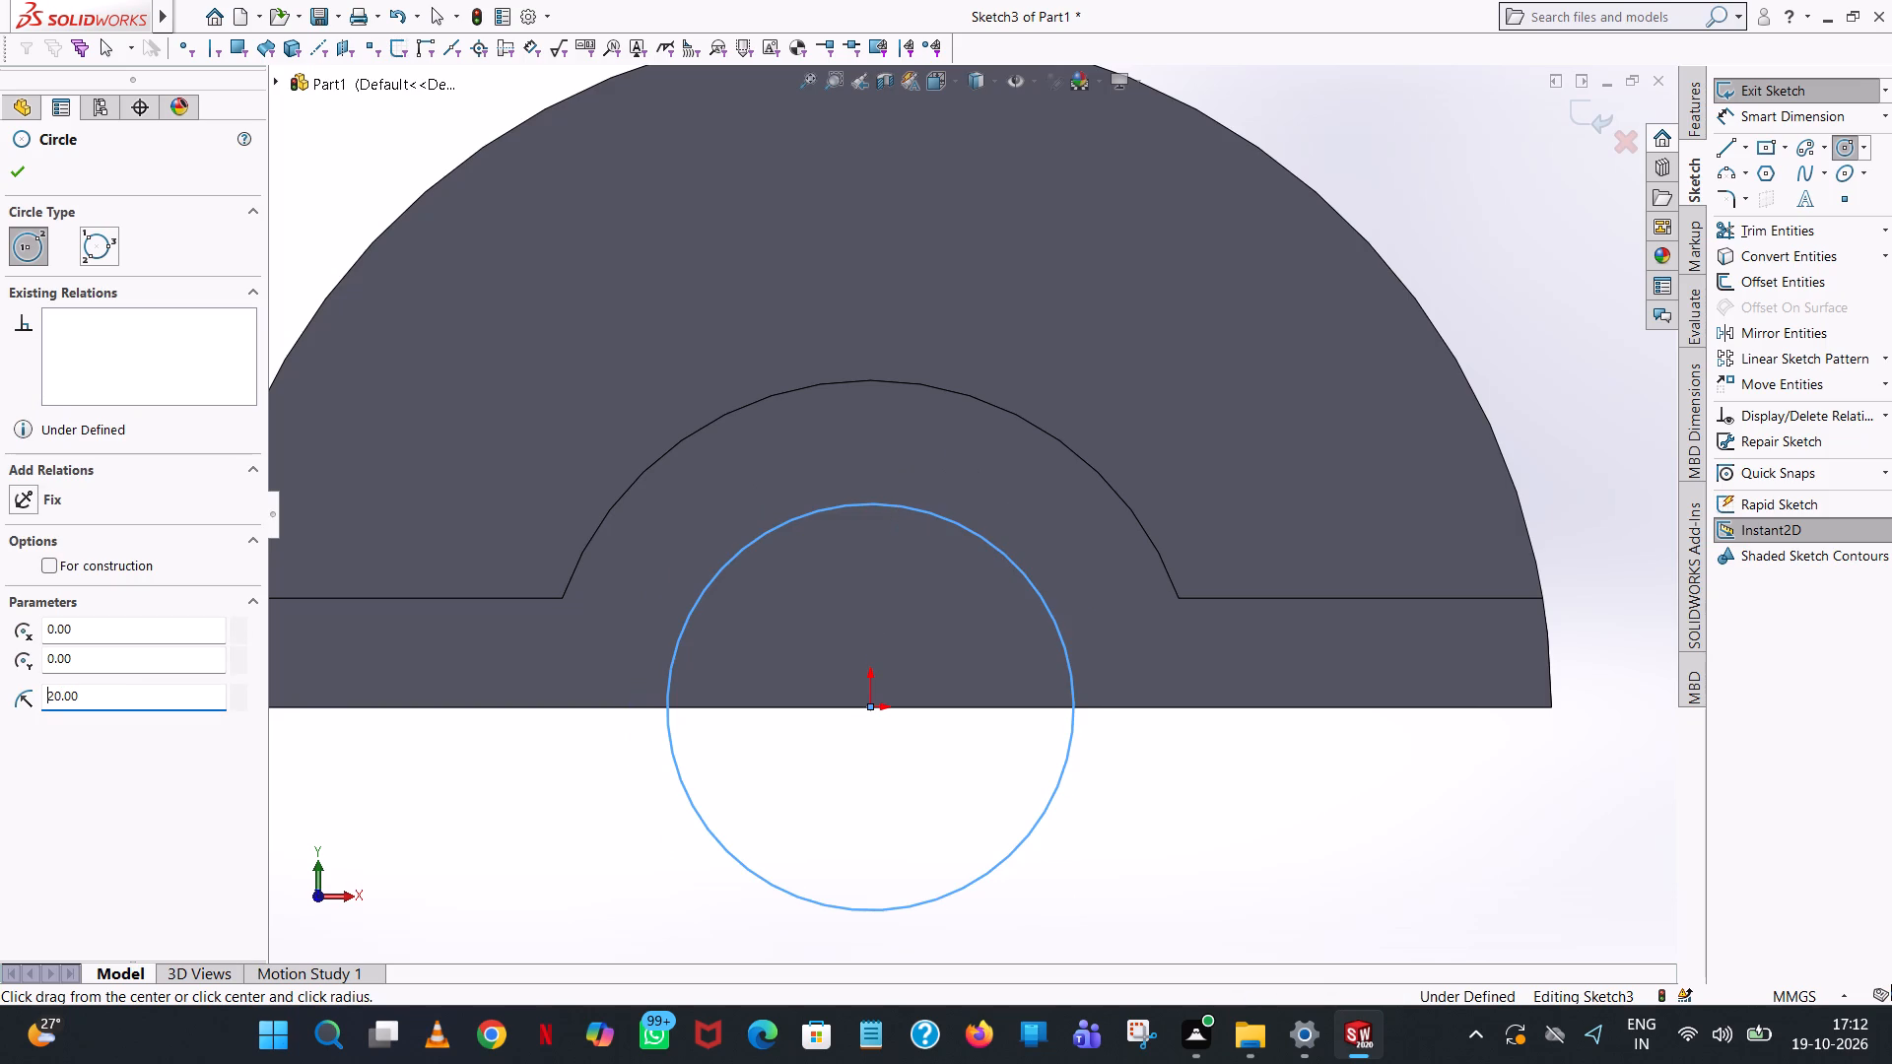
{"action": "left_click", "coordinate": [16, 178]}
{"action": "left_click", "coordinate": [1520, 110]}
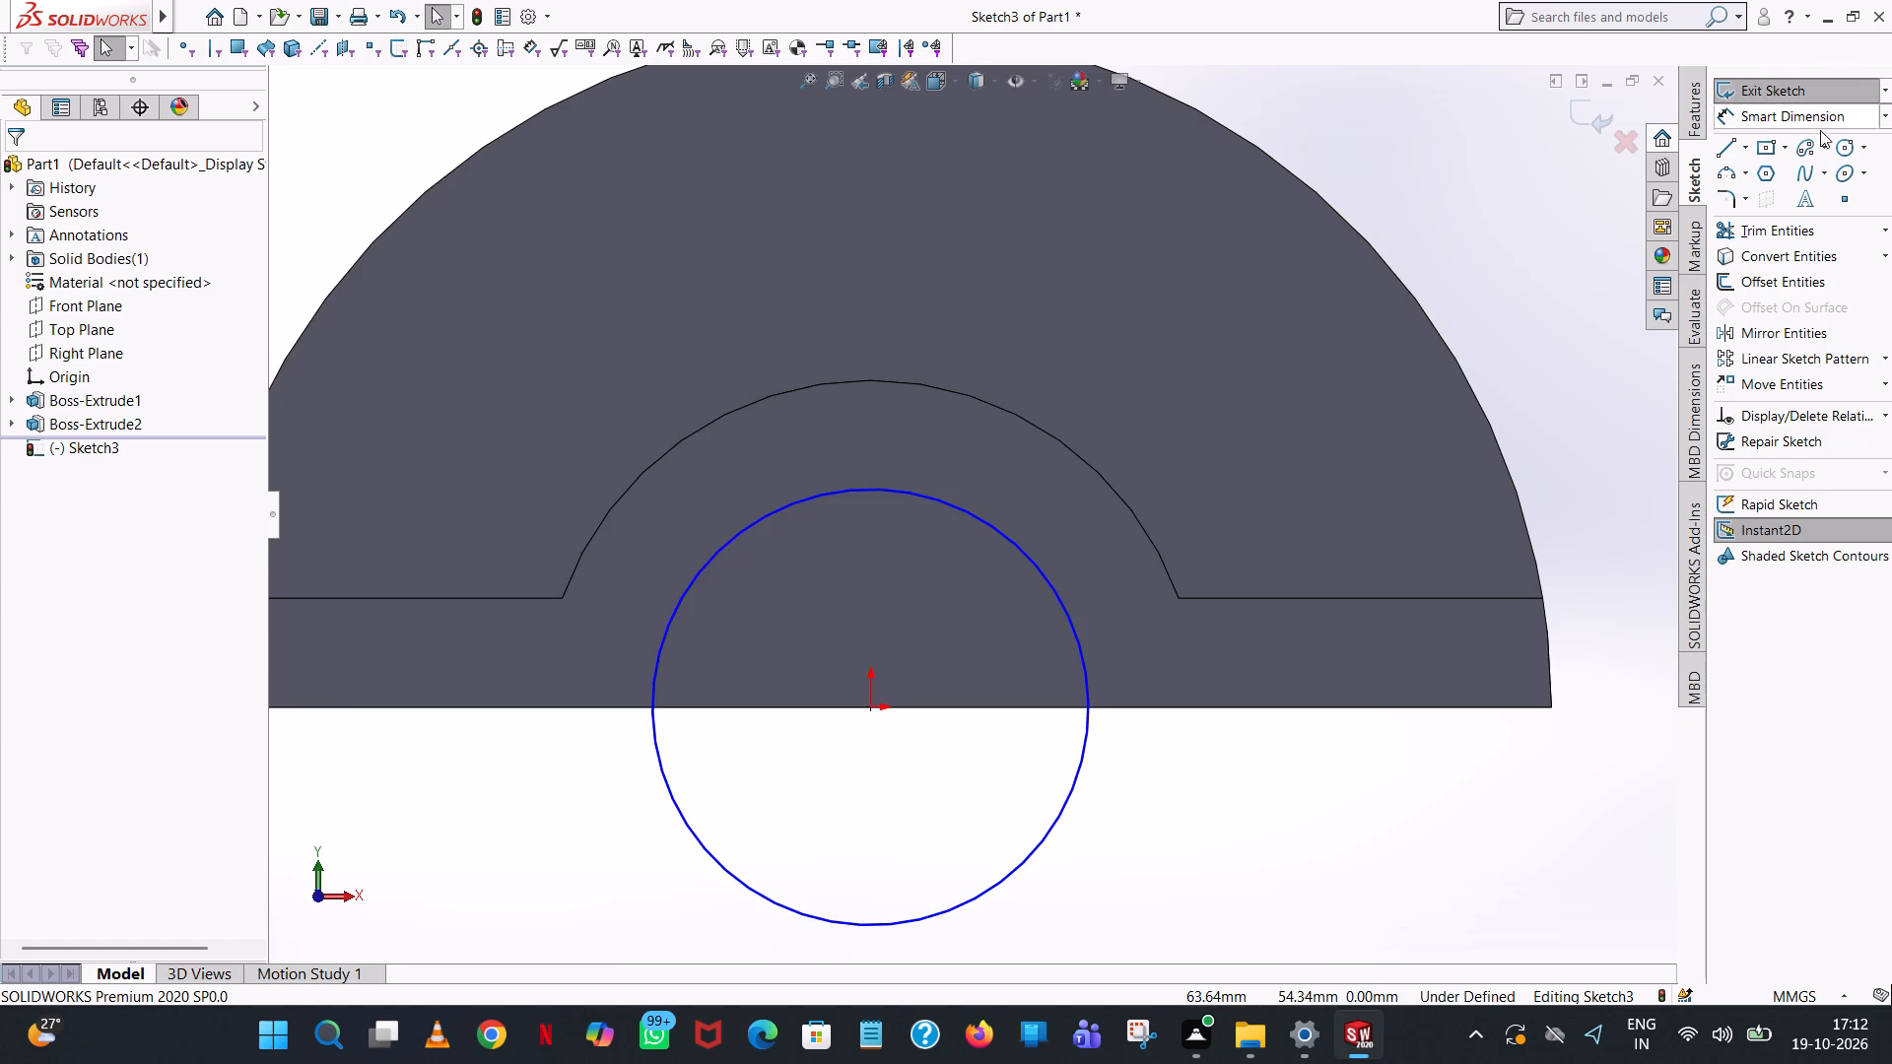
Add a 40 mm diameter dimension to the circle.
{"action": "left_click", "coordinate": [1824, 120]}
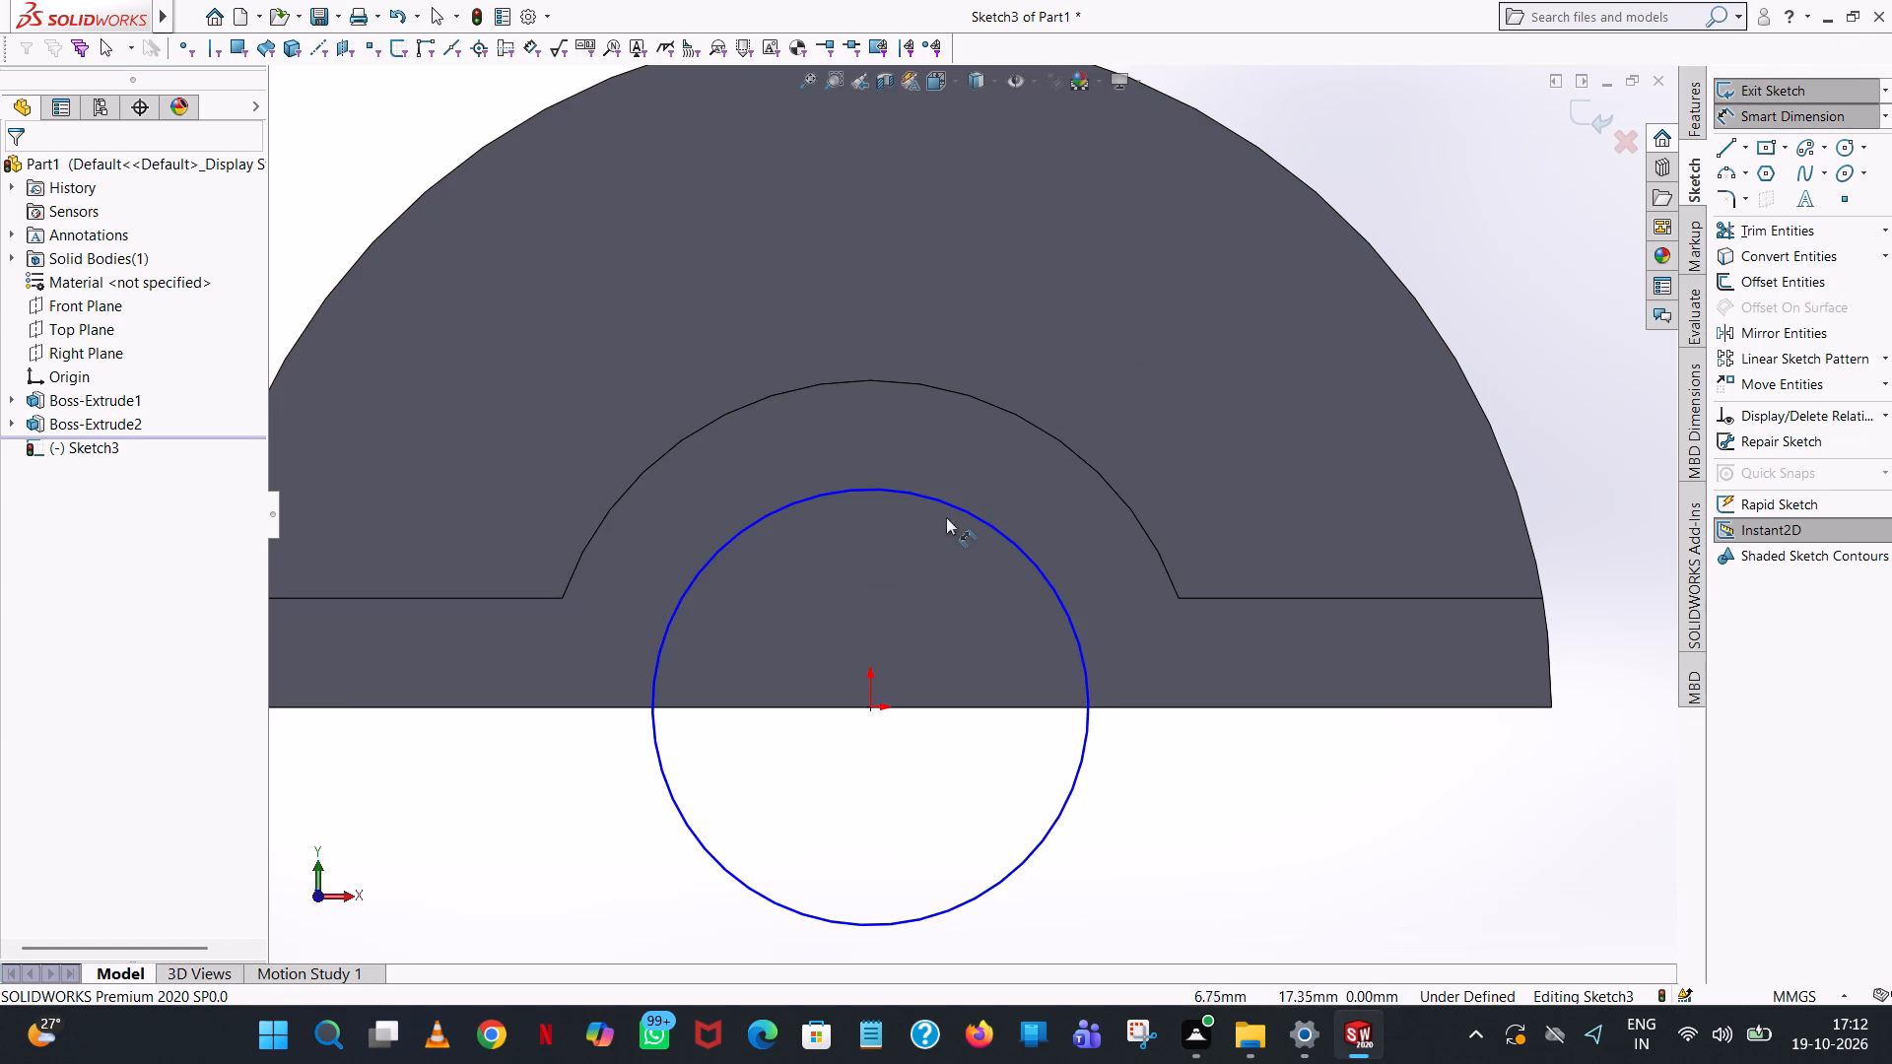
{"action": "left_click", "coordinate": [963, 510]}
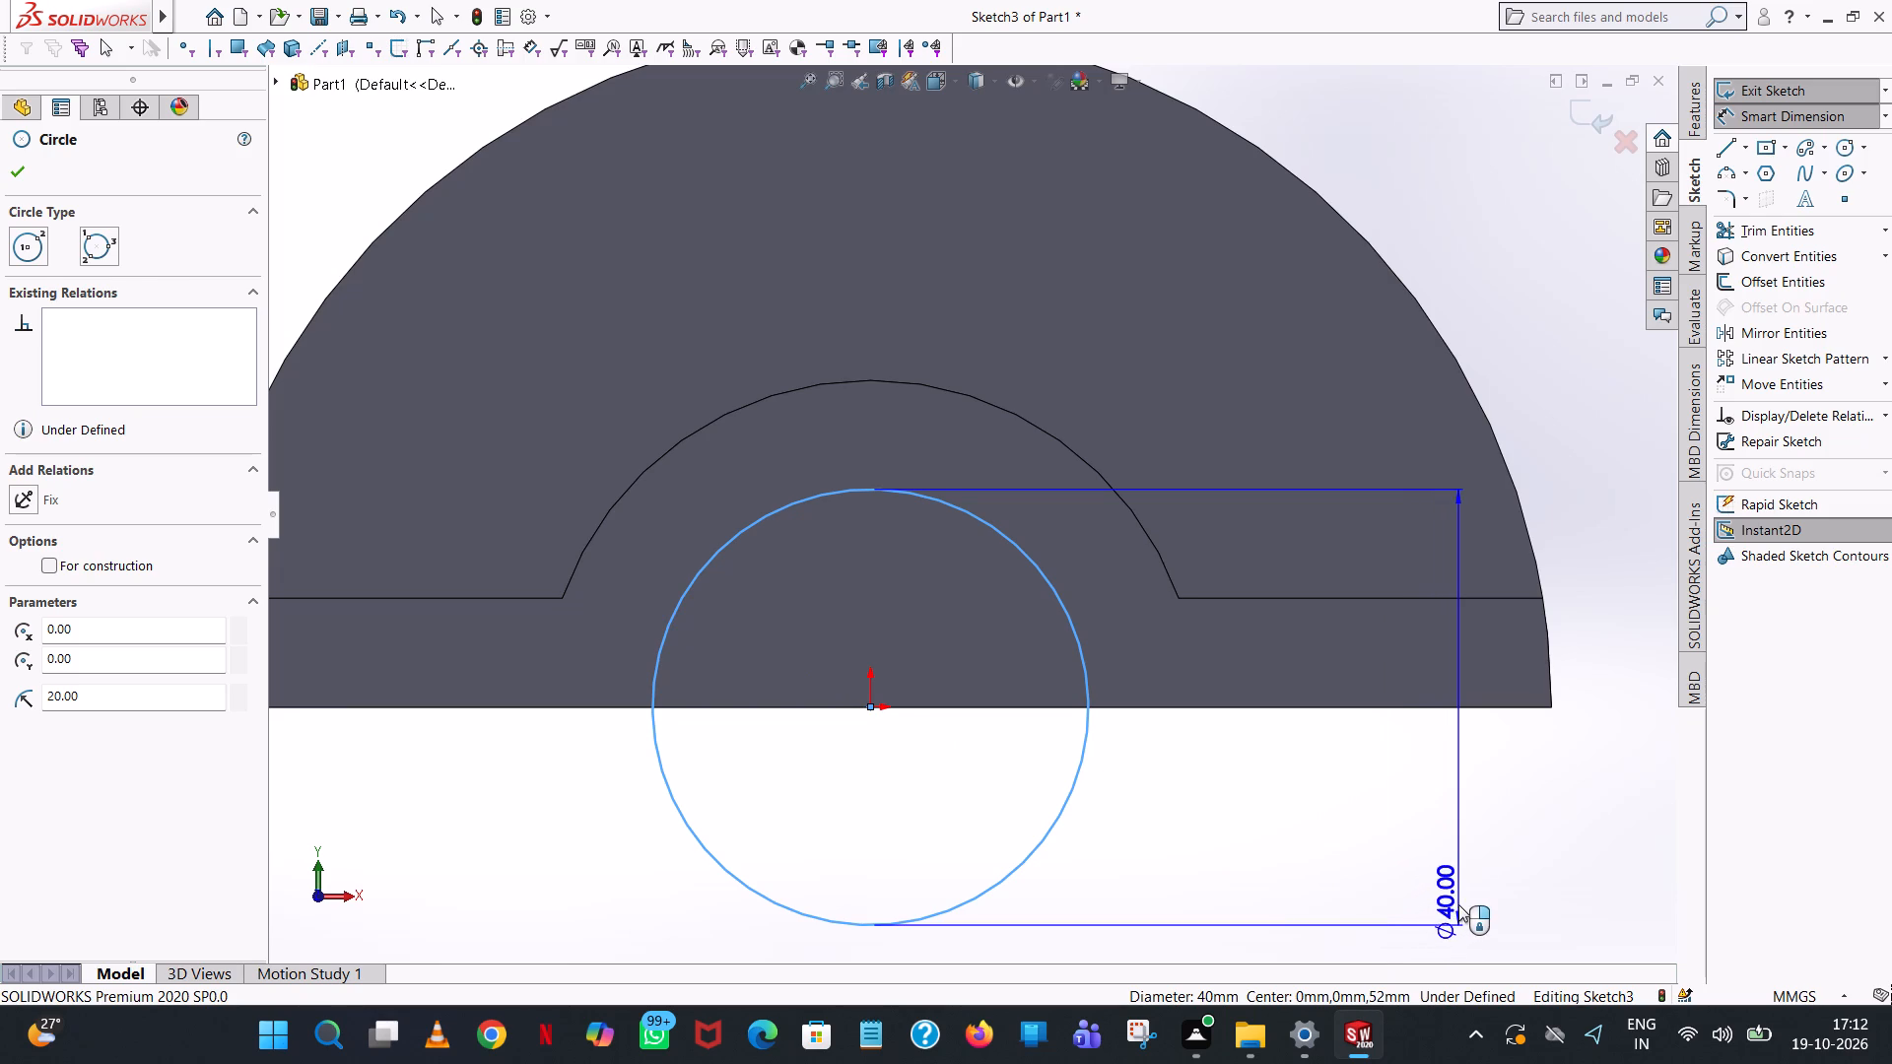
{"action": "left_click", "coordinate": [1458, 904]}
{"action": "left_click", "coordinate": [1383, 880]}
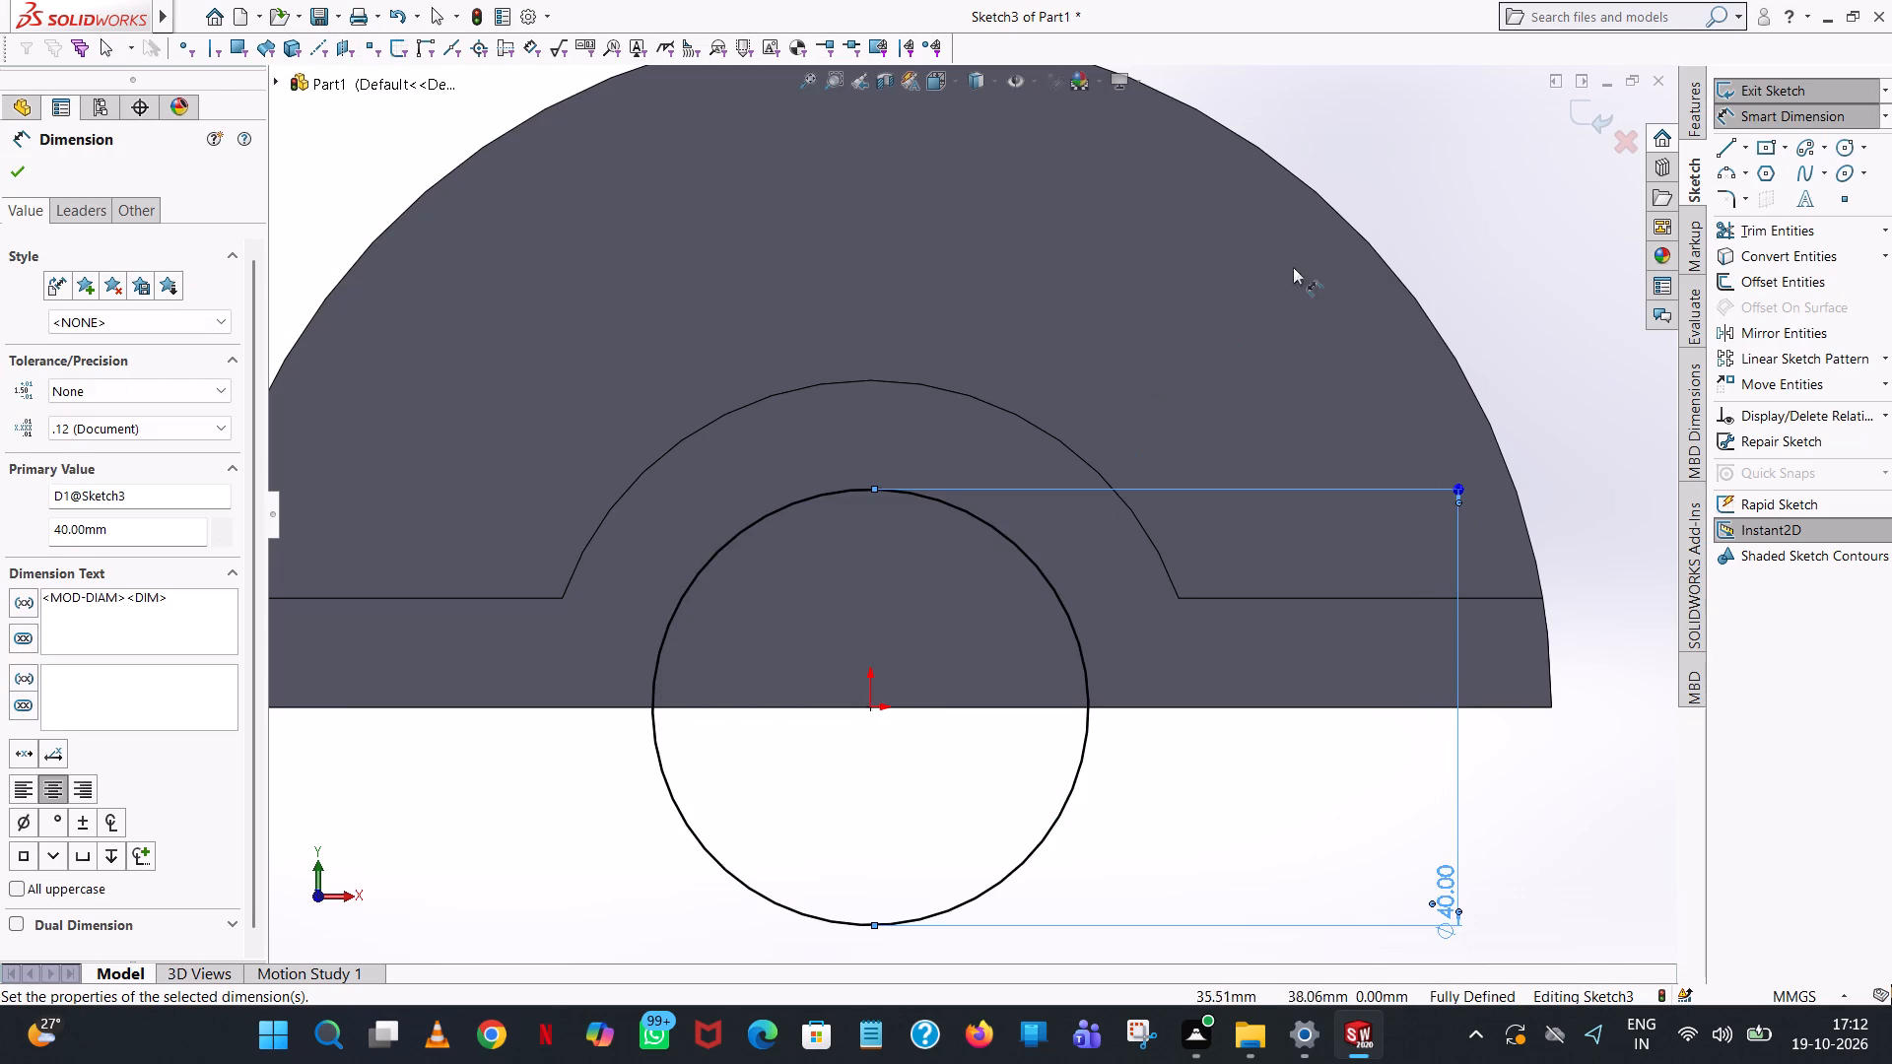
{"action": "left_click", "coordinate": [1437, 174]}
Cut-extrude the circle through the boss and the half-round plate with a blind depth of 177 mm.
{"action": "scroll", "coordinate": [1316, 316], "scroll_direction": "up", "scroll_amount": 5}
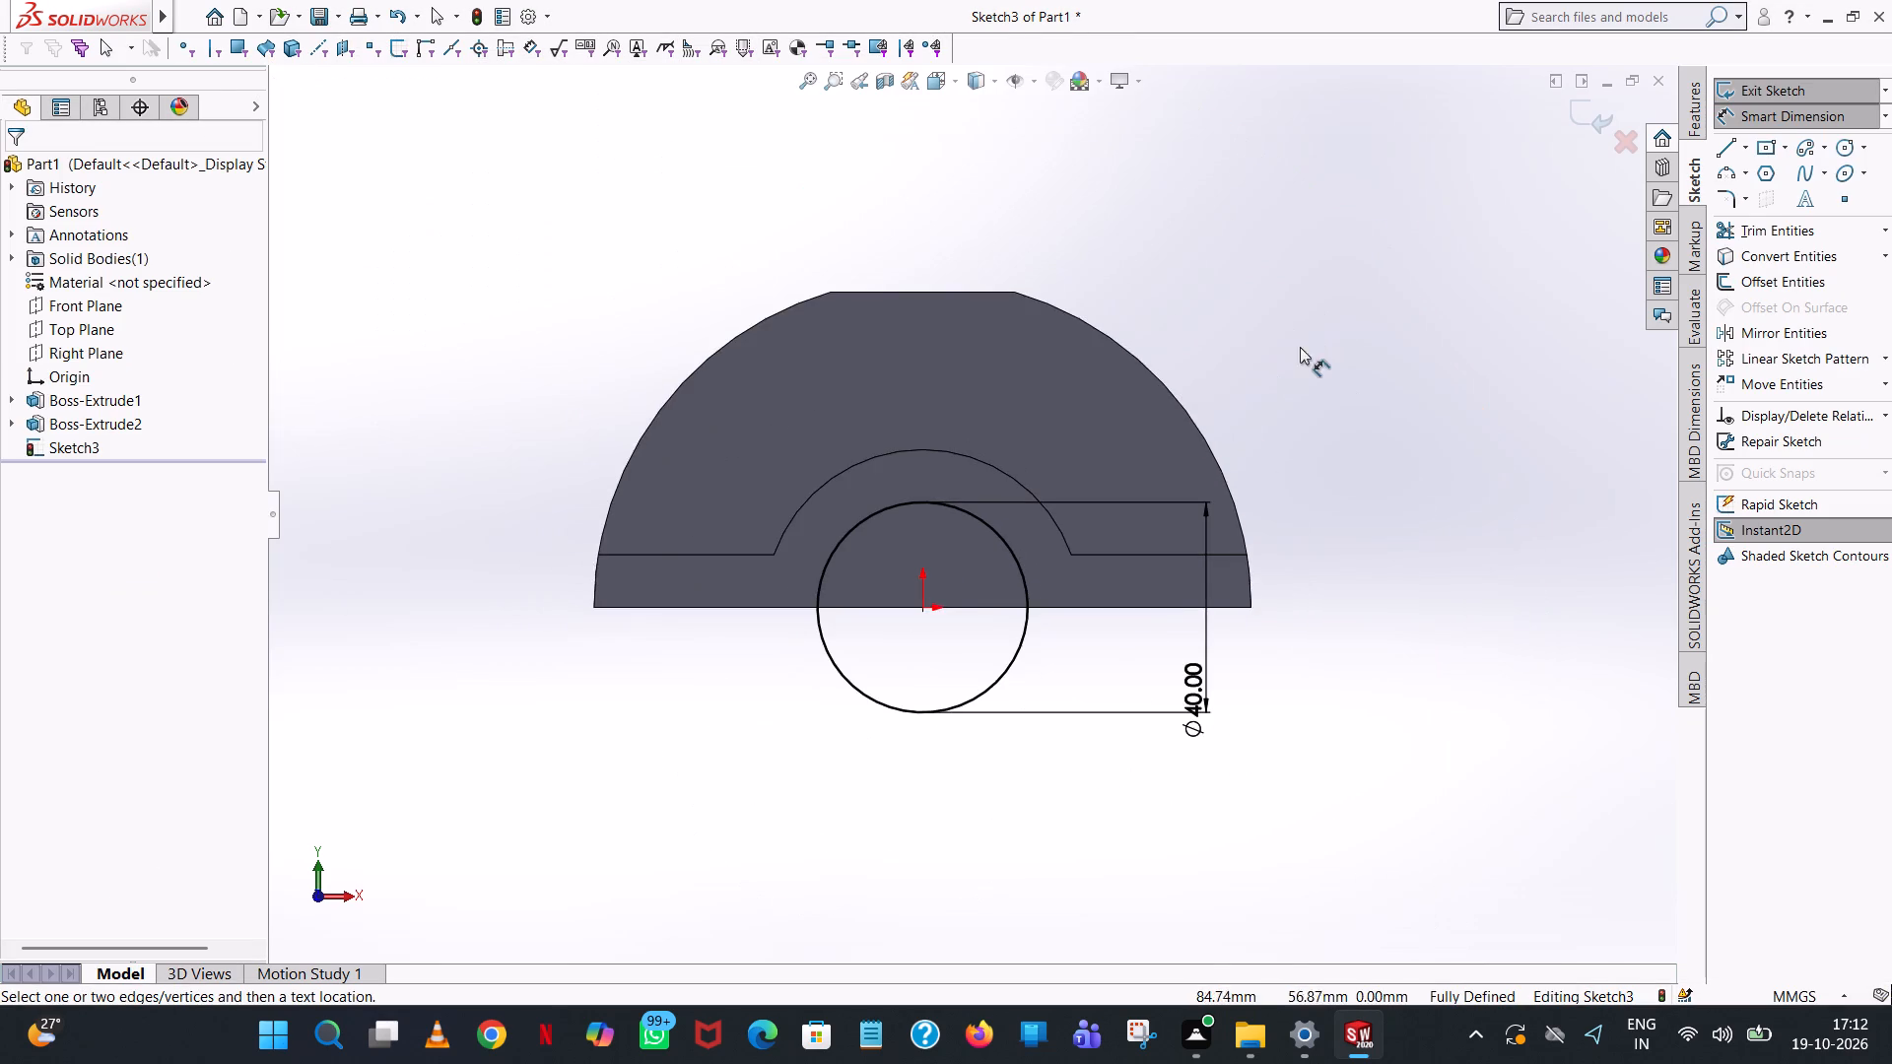
{"action": "scroll", "coordinate": [1300, 347], "scroll_direction": "up", "scroll_amount": 1}
{"action": "middle_click_drag", "start_coordinate": [1293, 357], "coordinate": [1078, 392]}
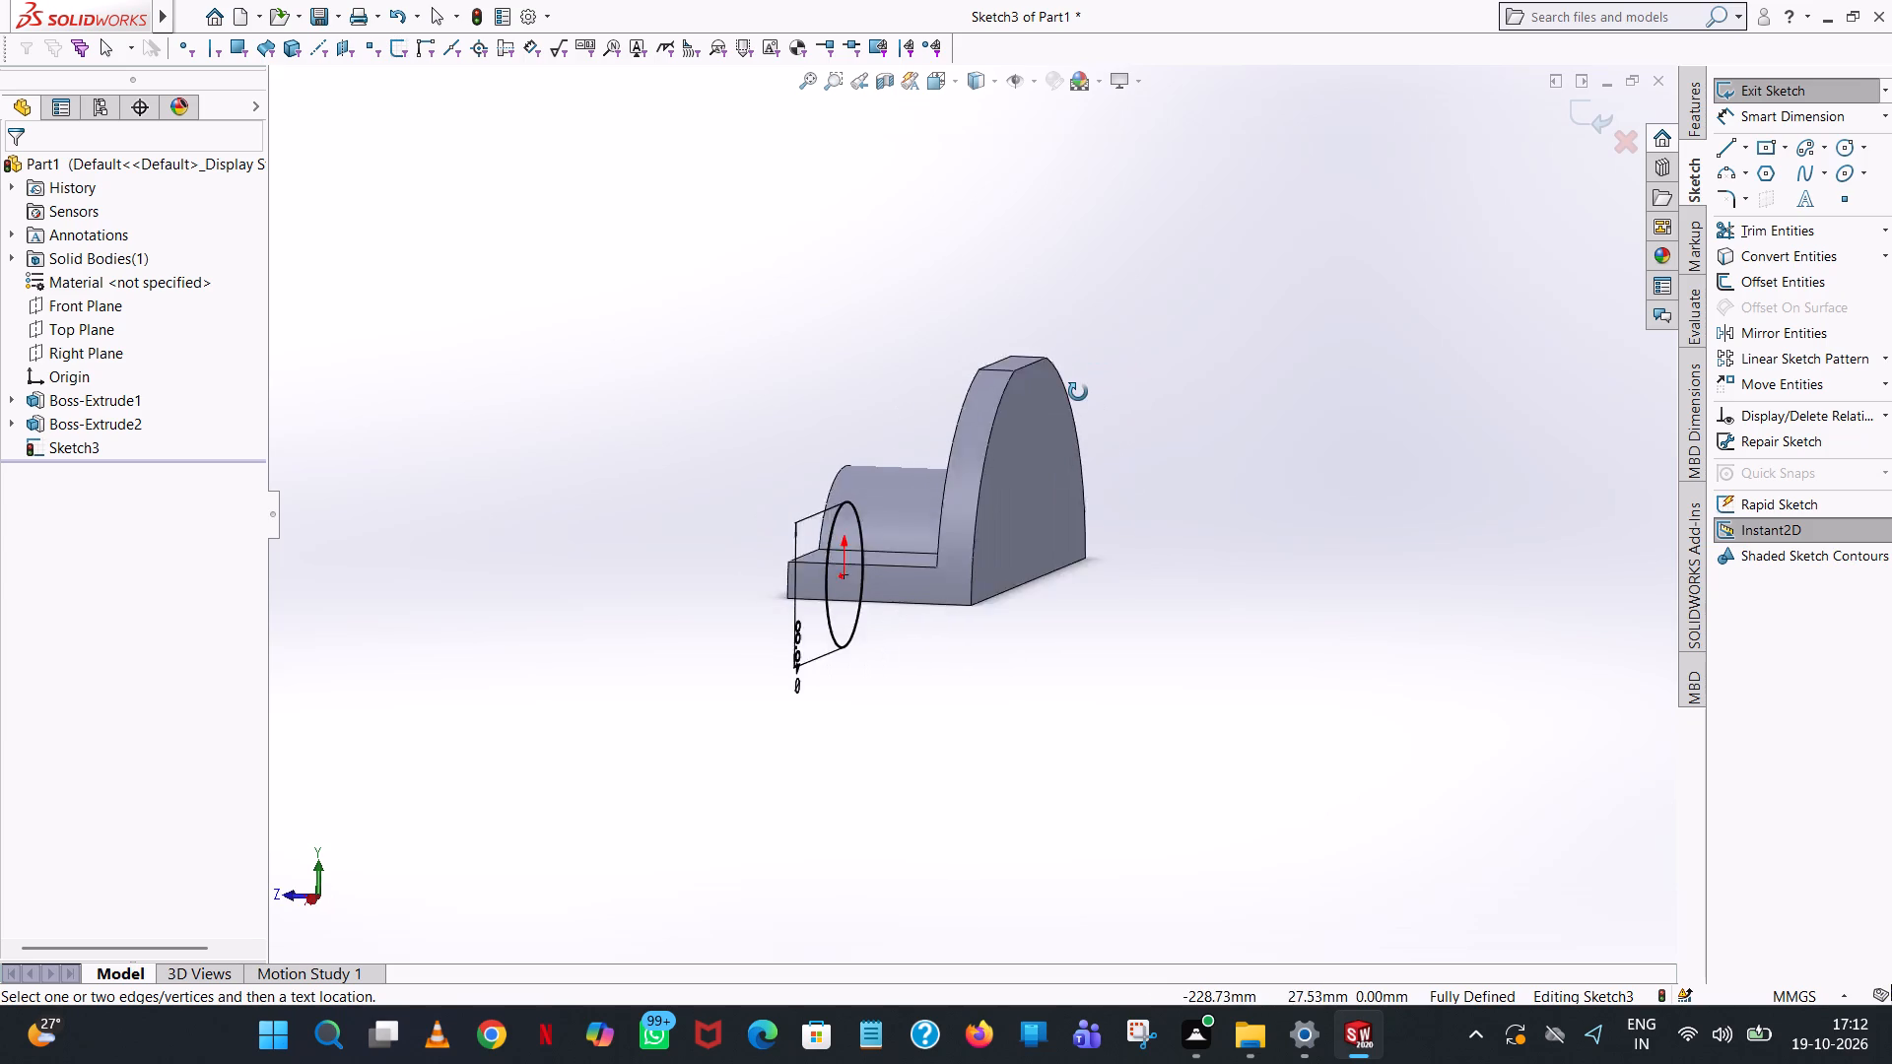
{"action": "middle_click_drag", "start_coordinate": [1078, 392], "coordinate": [1086, 392]}
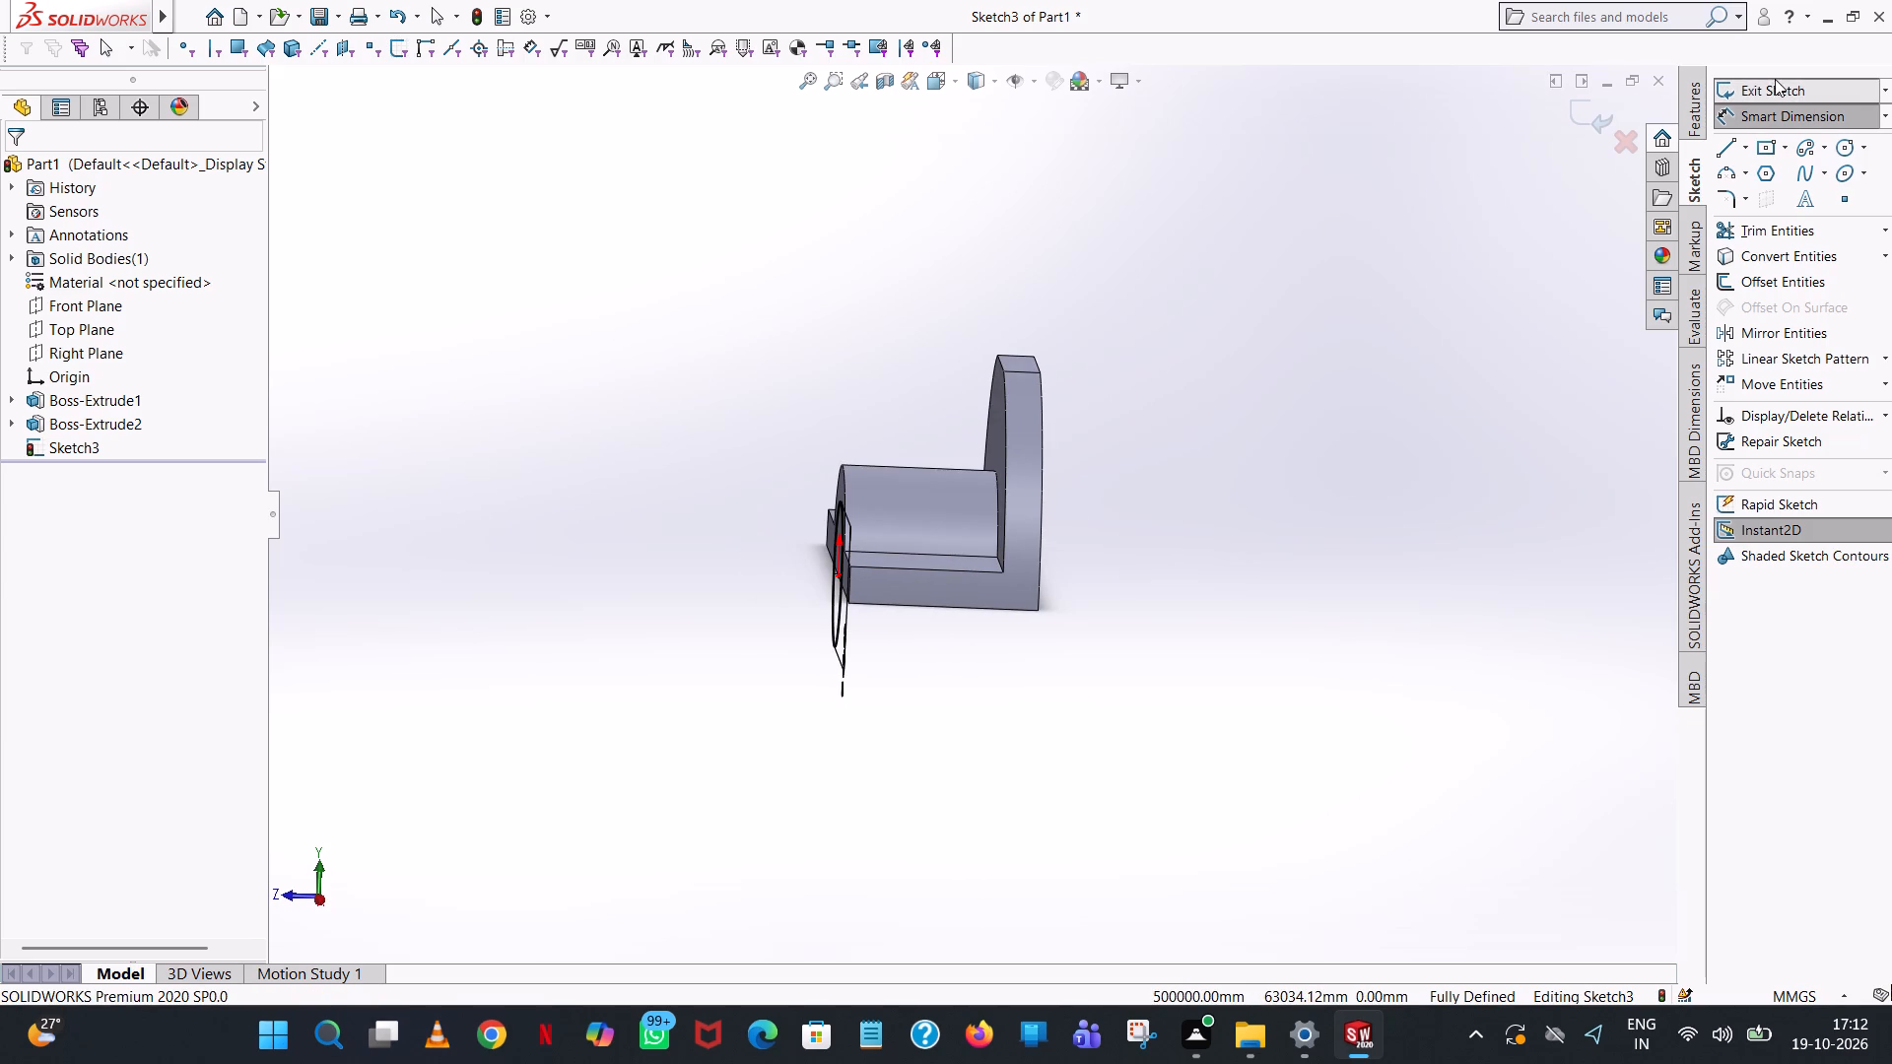
{"action": "left_click", "coordinate": [1695, 96]}
{"action": "left_click", "coordinate": [1845, 212]}
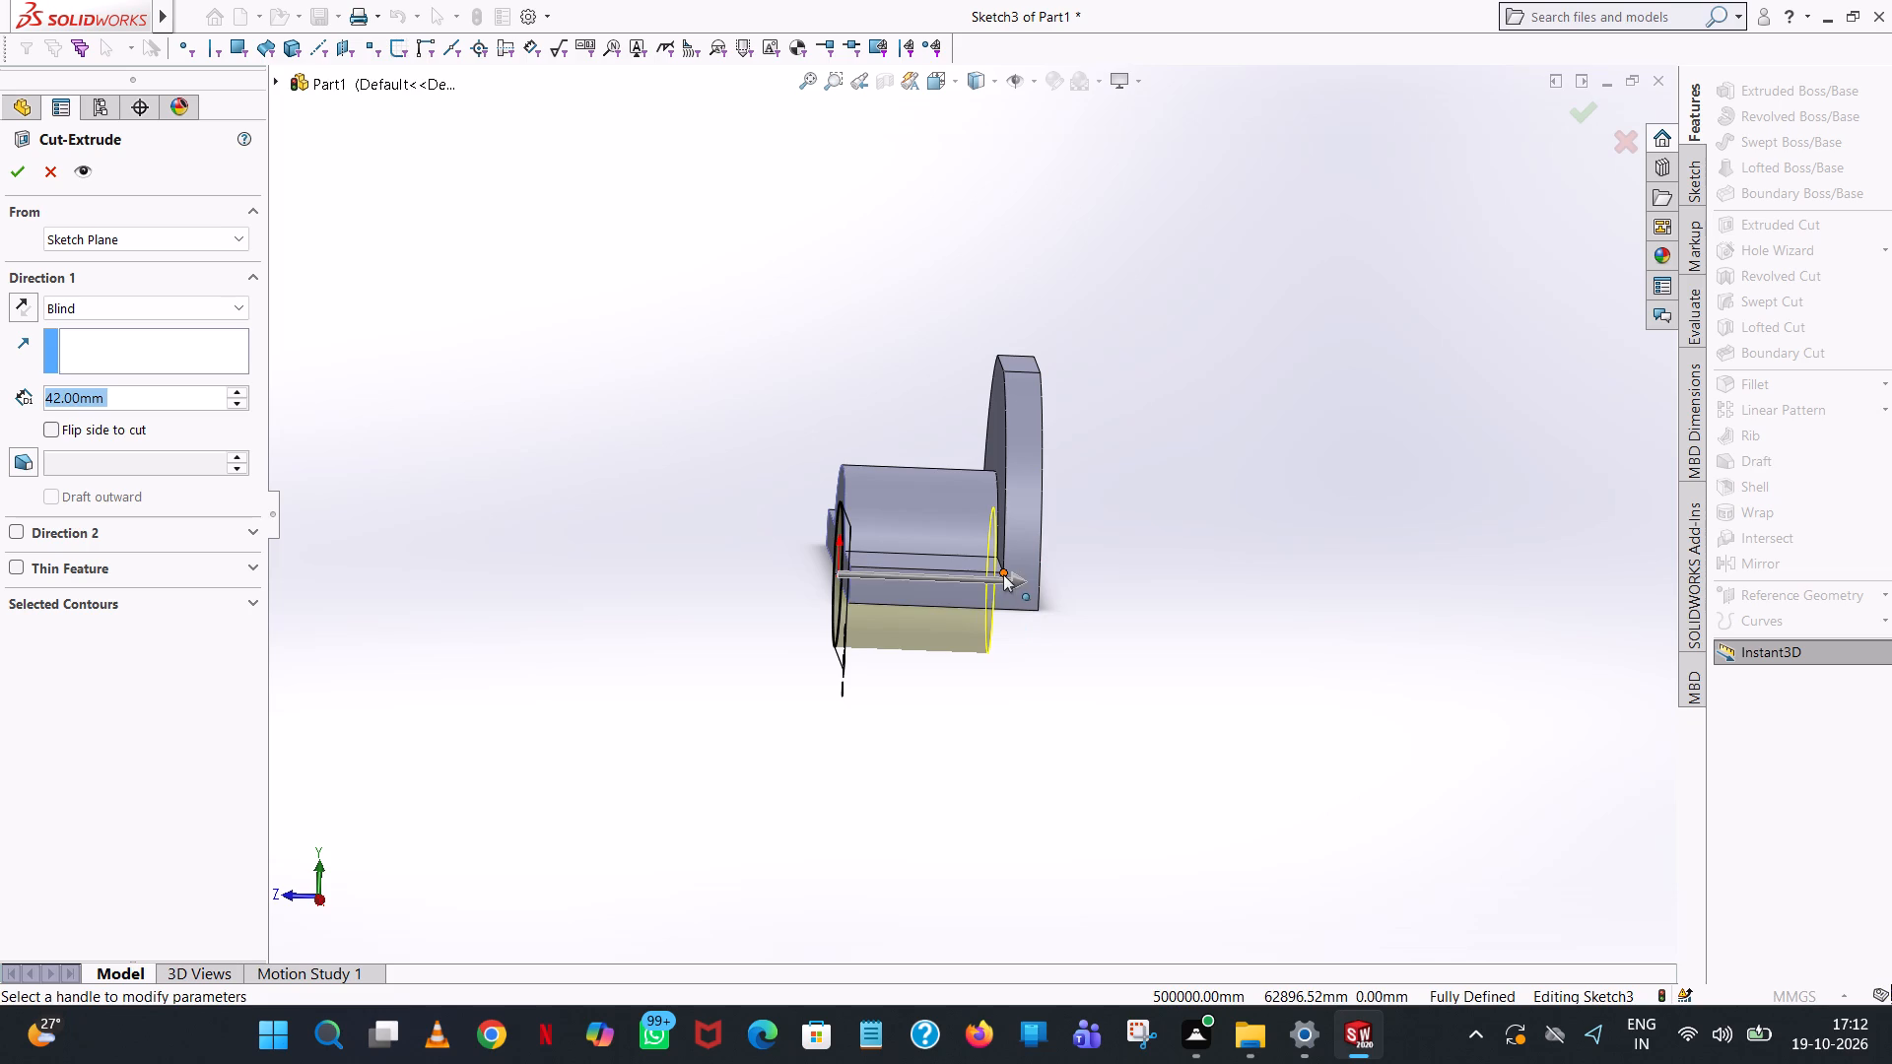
{"action": "left_click_drag", "start_coordinate": [1014, 576], "coordinate": [1445, 494]}
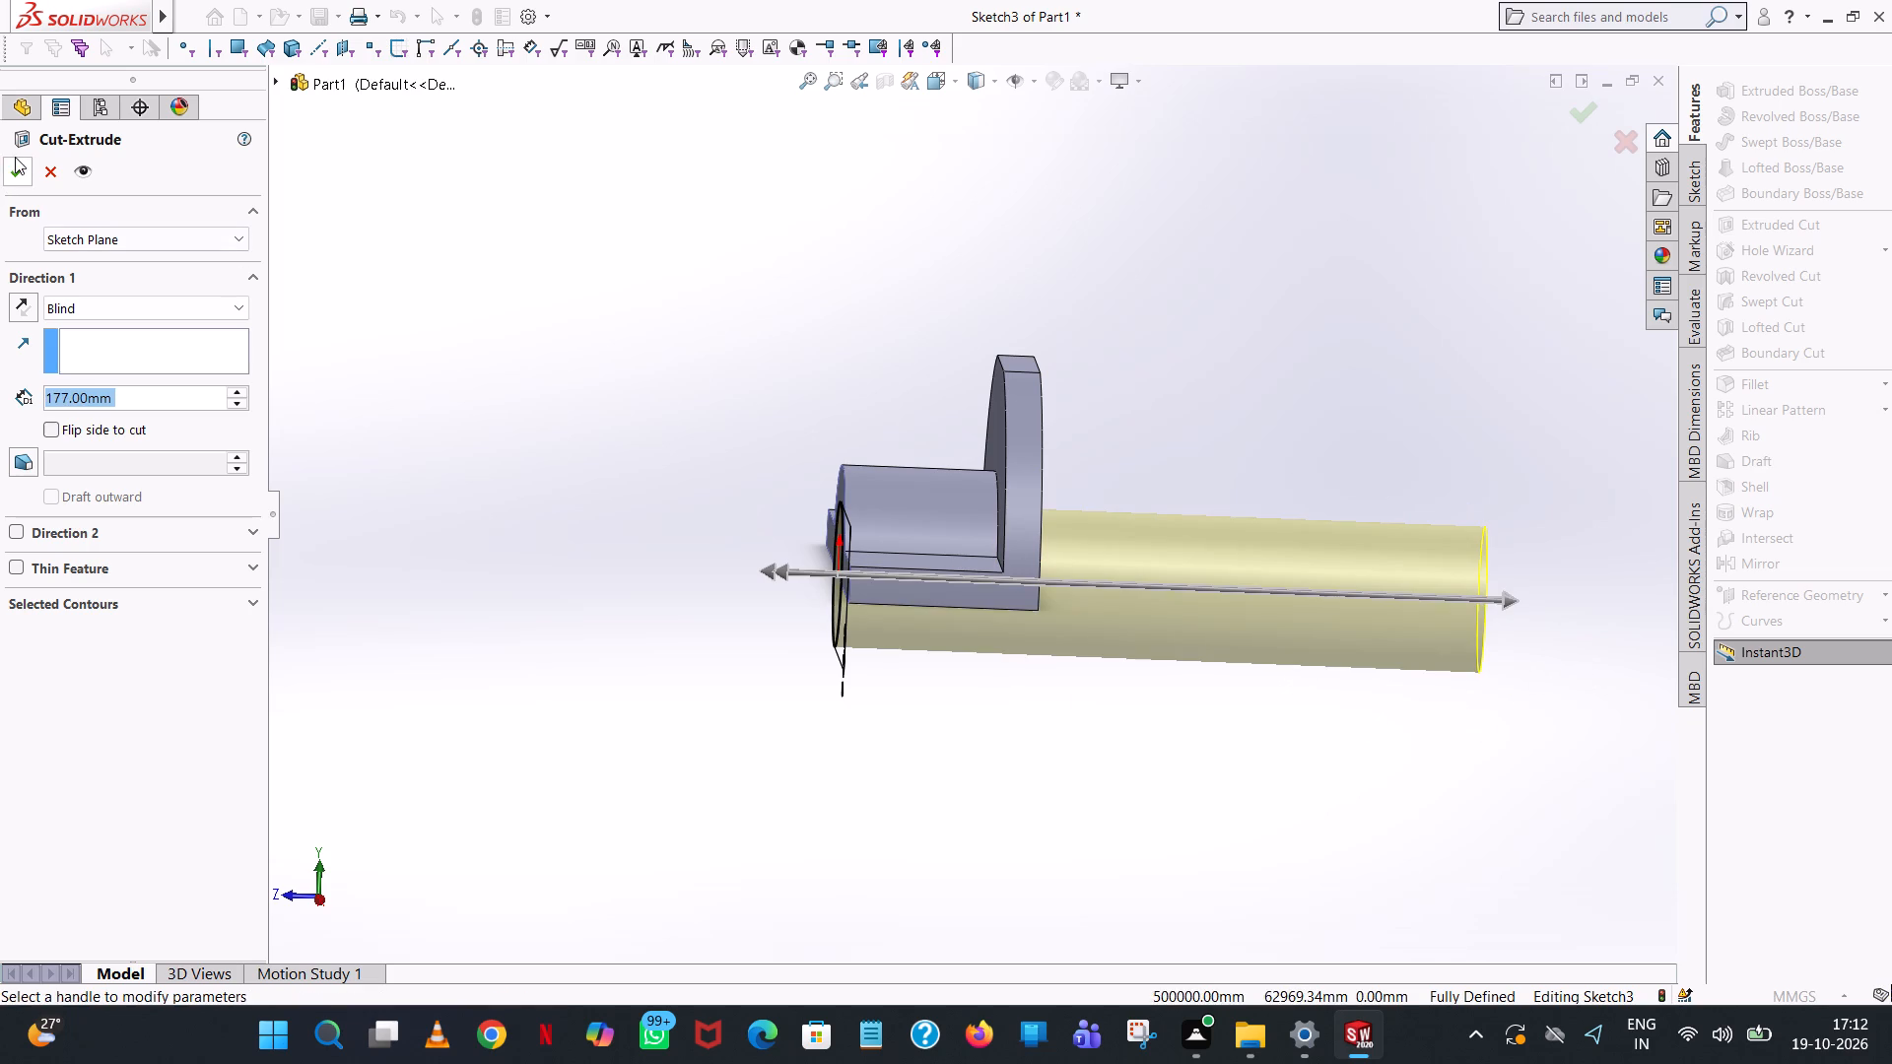
{"action": "left_click", "coordinate": [16, 160]}
{"action": "left_click", "coordinate": [1095, 194]}
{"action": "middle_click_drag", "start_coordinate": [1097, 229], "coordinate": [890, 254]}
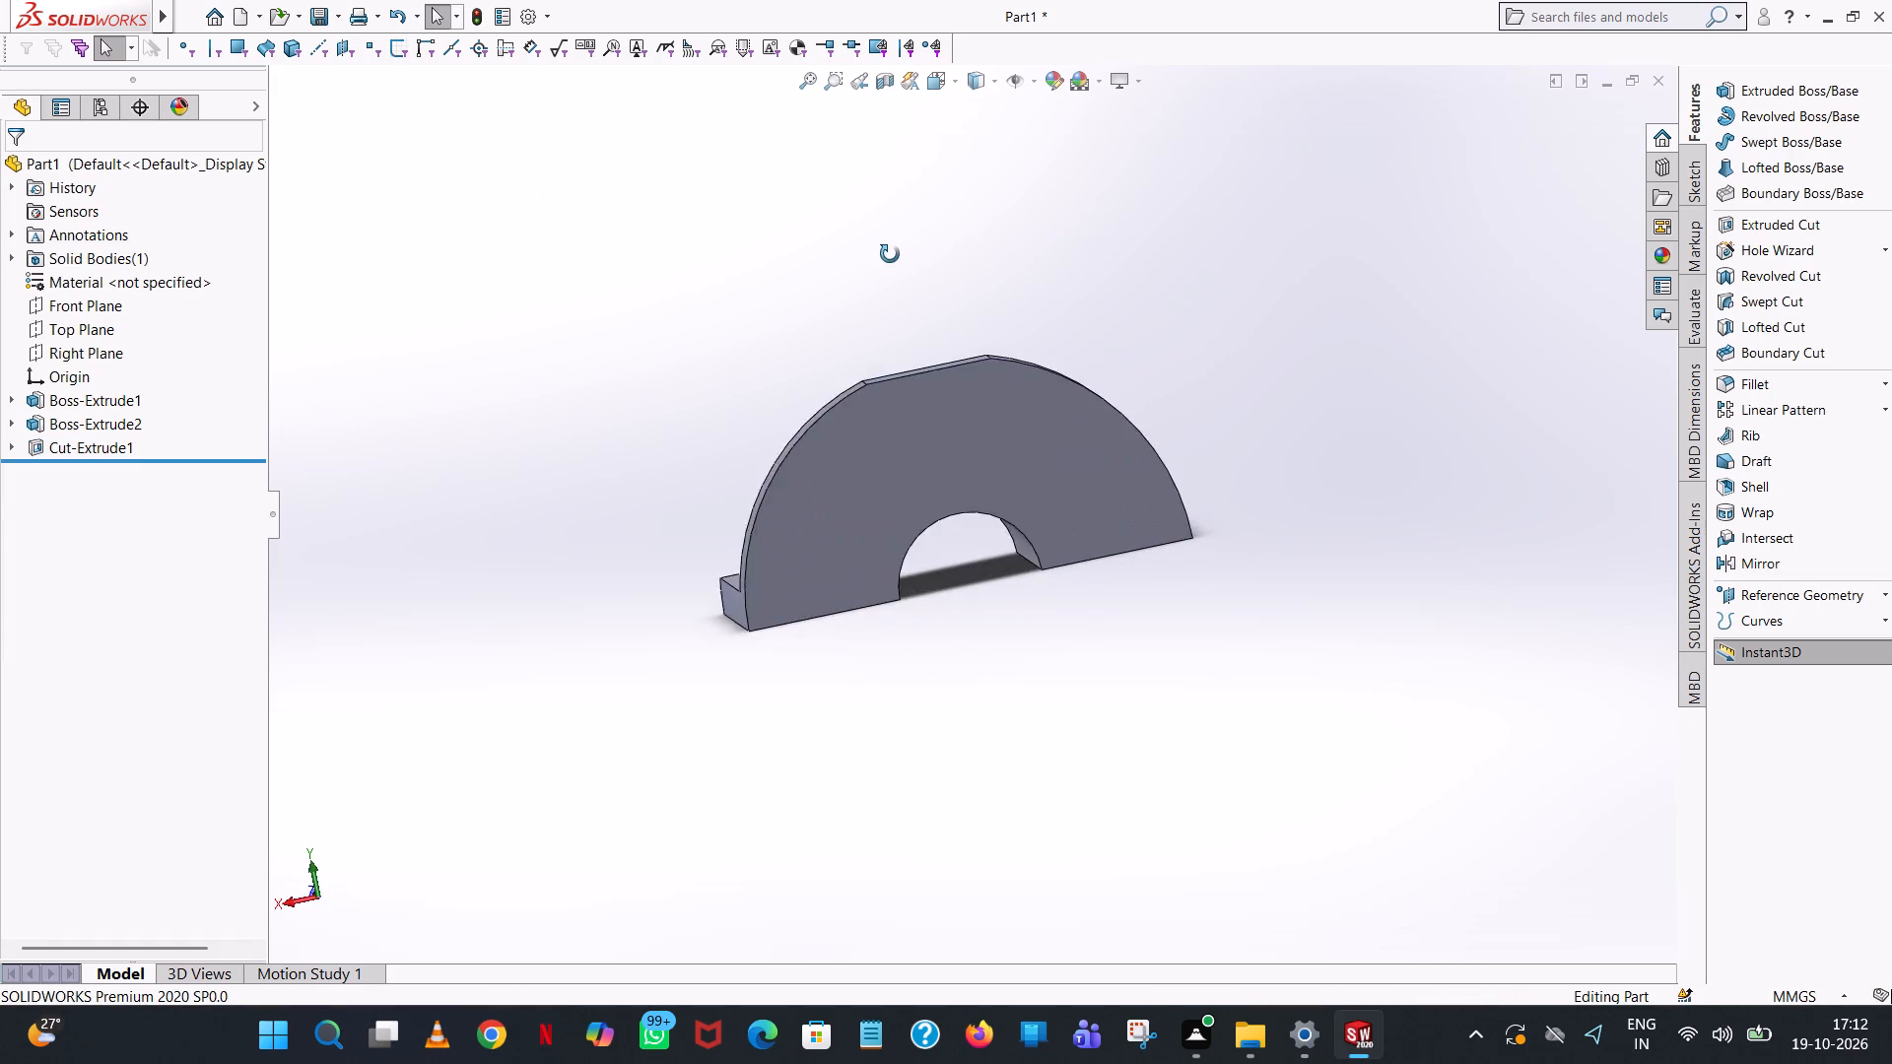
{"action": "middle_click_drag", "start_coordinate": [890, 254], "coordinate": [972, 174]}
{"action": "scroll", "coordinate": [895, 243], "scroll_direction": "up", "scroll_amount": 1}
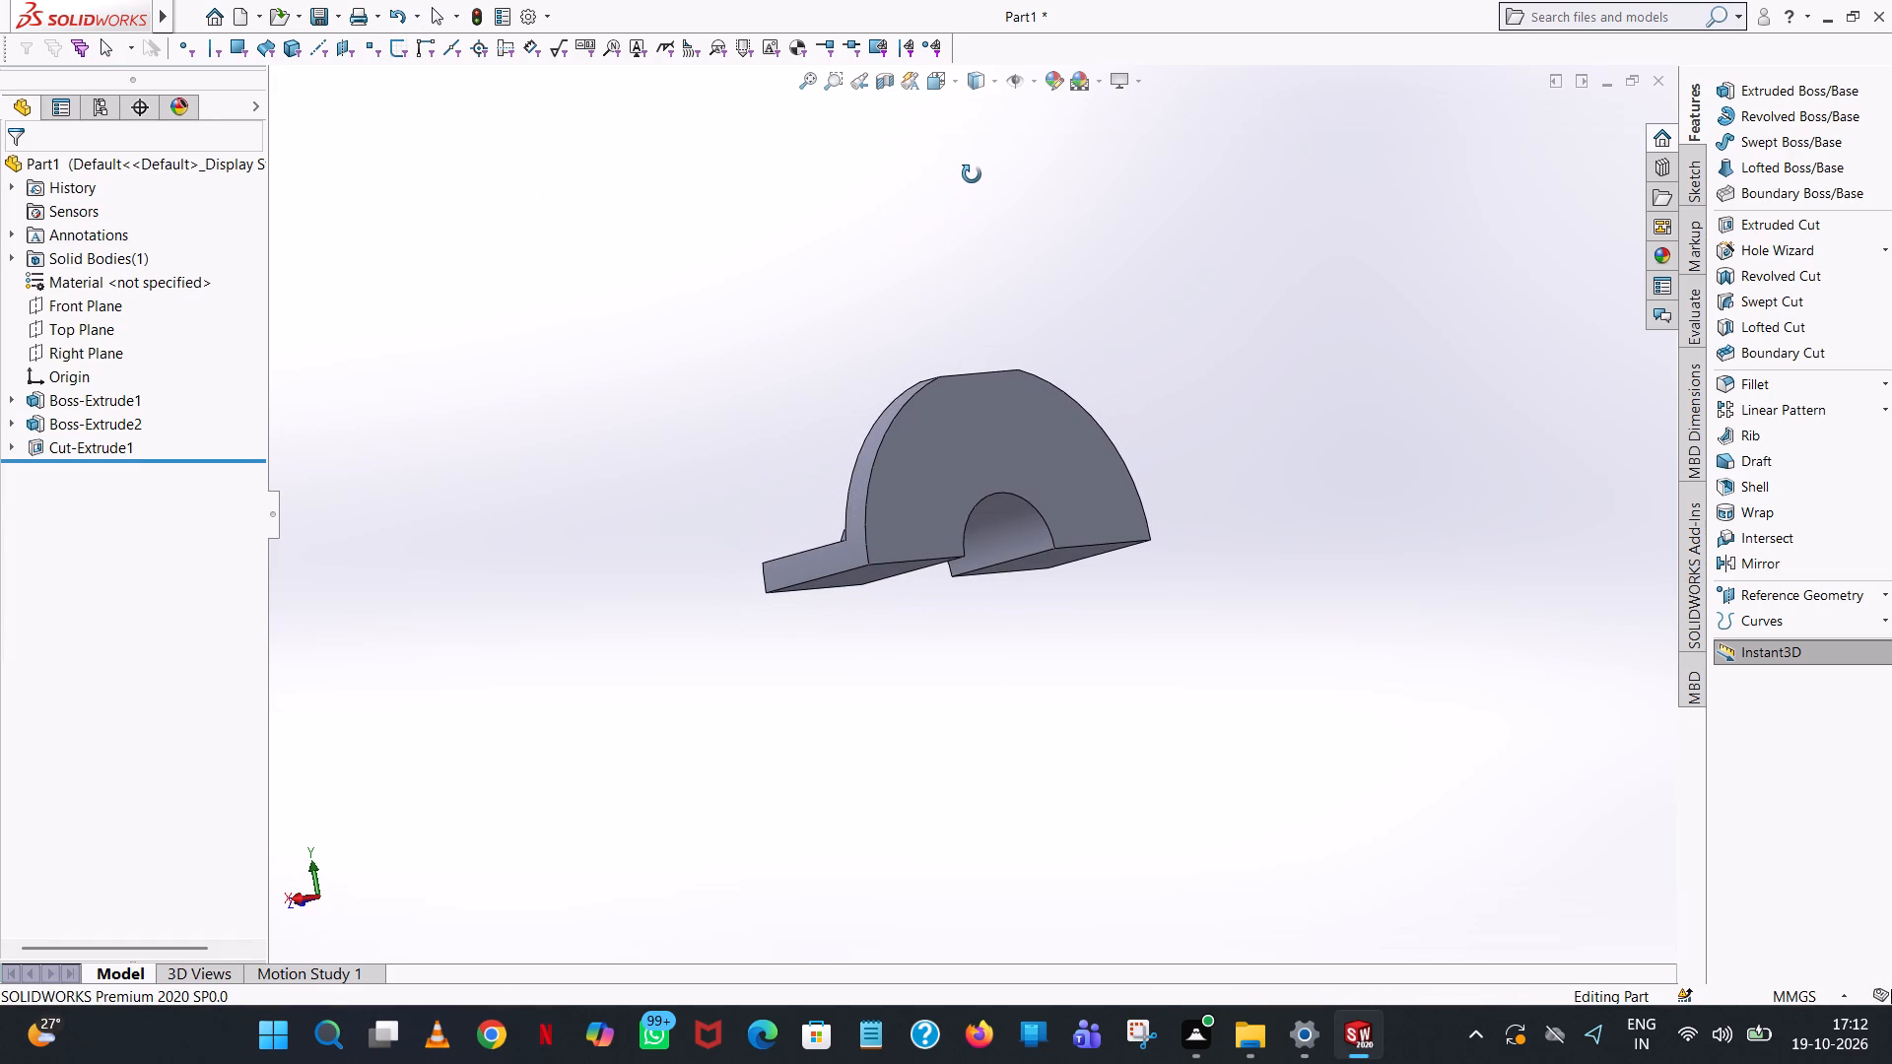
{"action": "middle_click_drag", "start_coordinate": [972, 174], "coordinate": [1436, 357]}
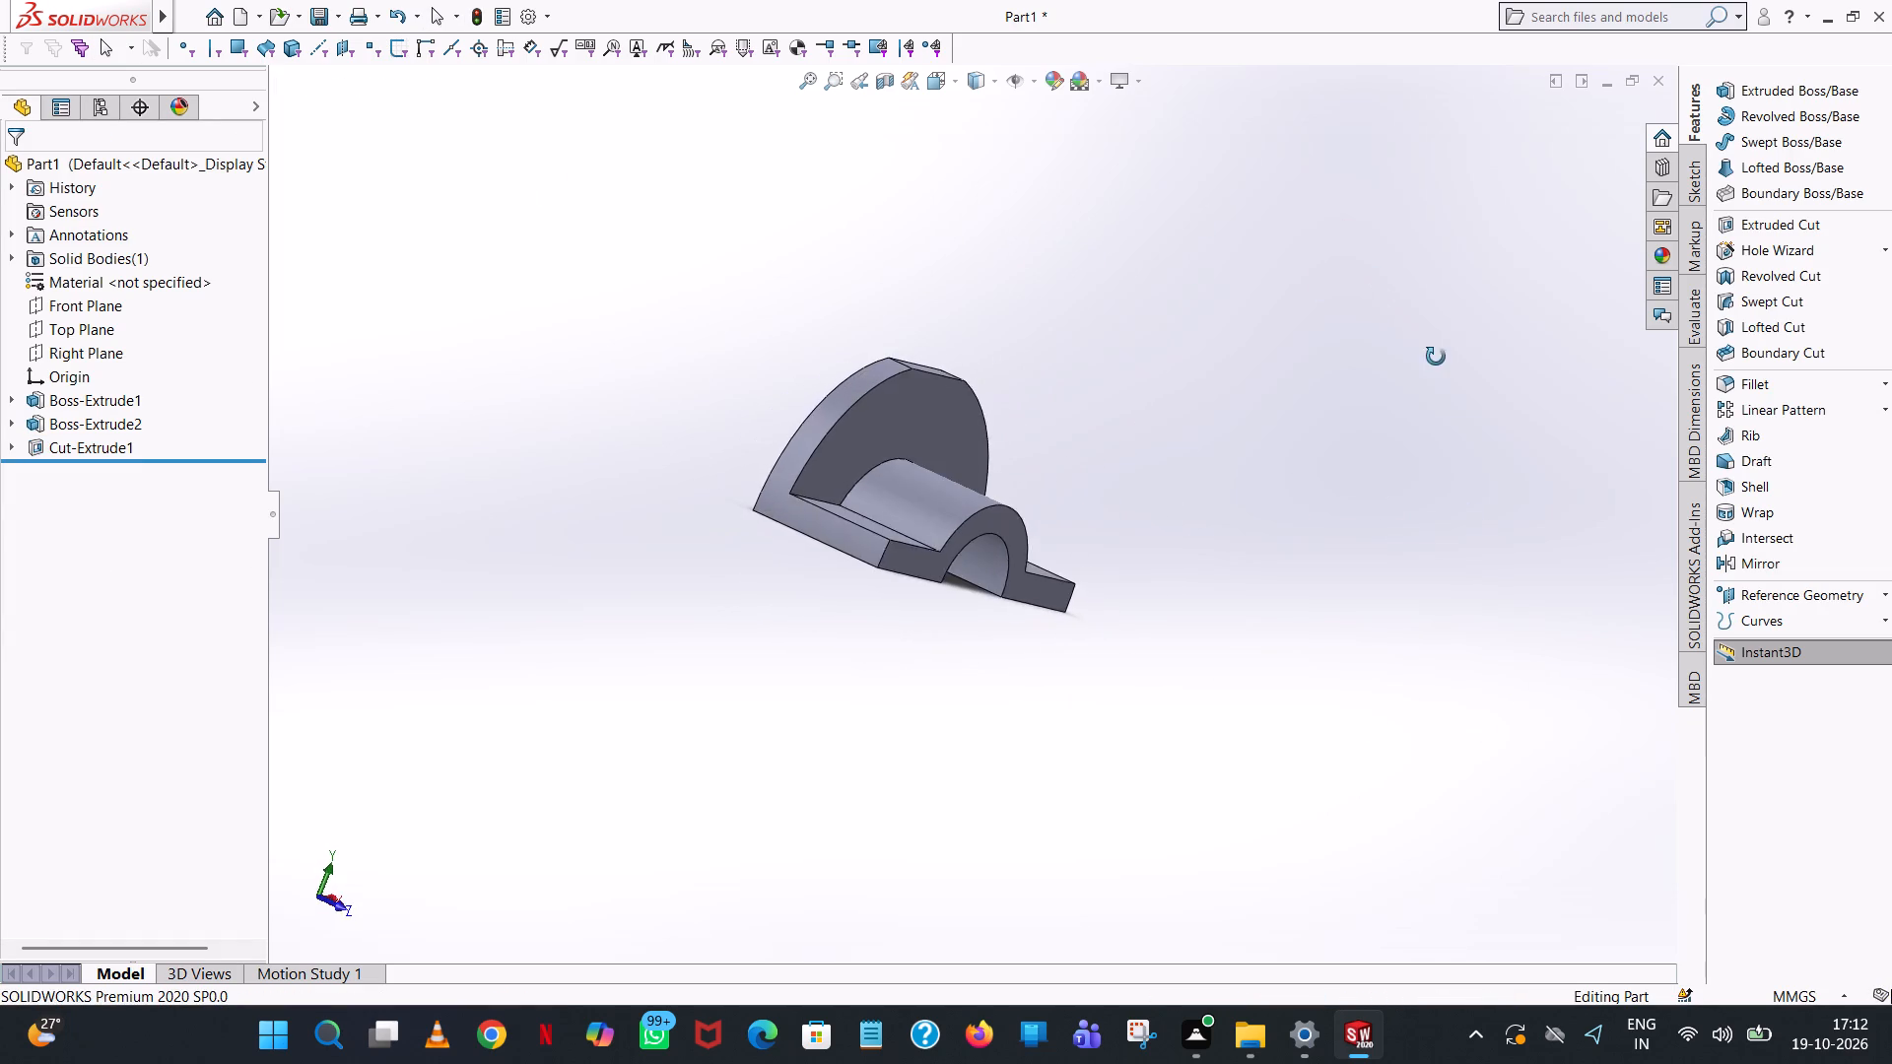
Start an extruded-boss sketch on the top face of the +X side flange and view it normal to the sketch plane.
{"action": "middle_click_drag", "start_coordinate": [1436, 357], "coordinate": [1380, 633]}
{"action": "scroll", "coordinate": [1380, 633], "scroll_direction": "up", "scroll_amount": 1}
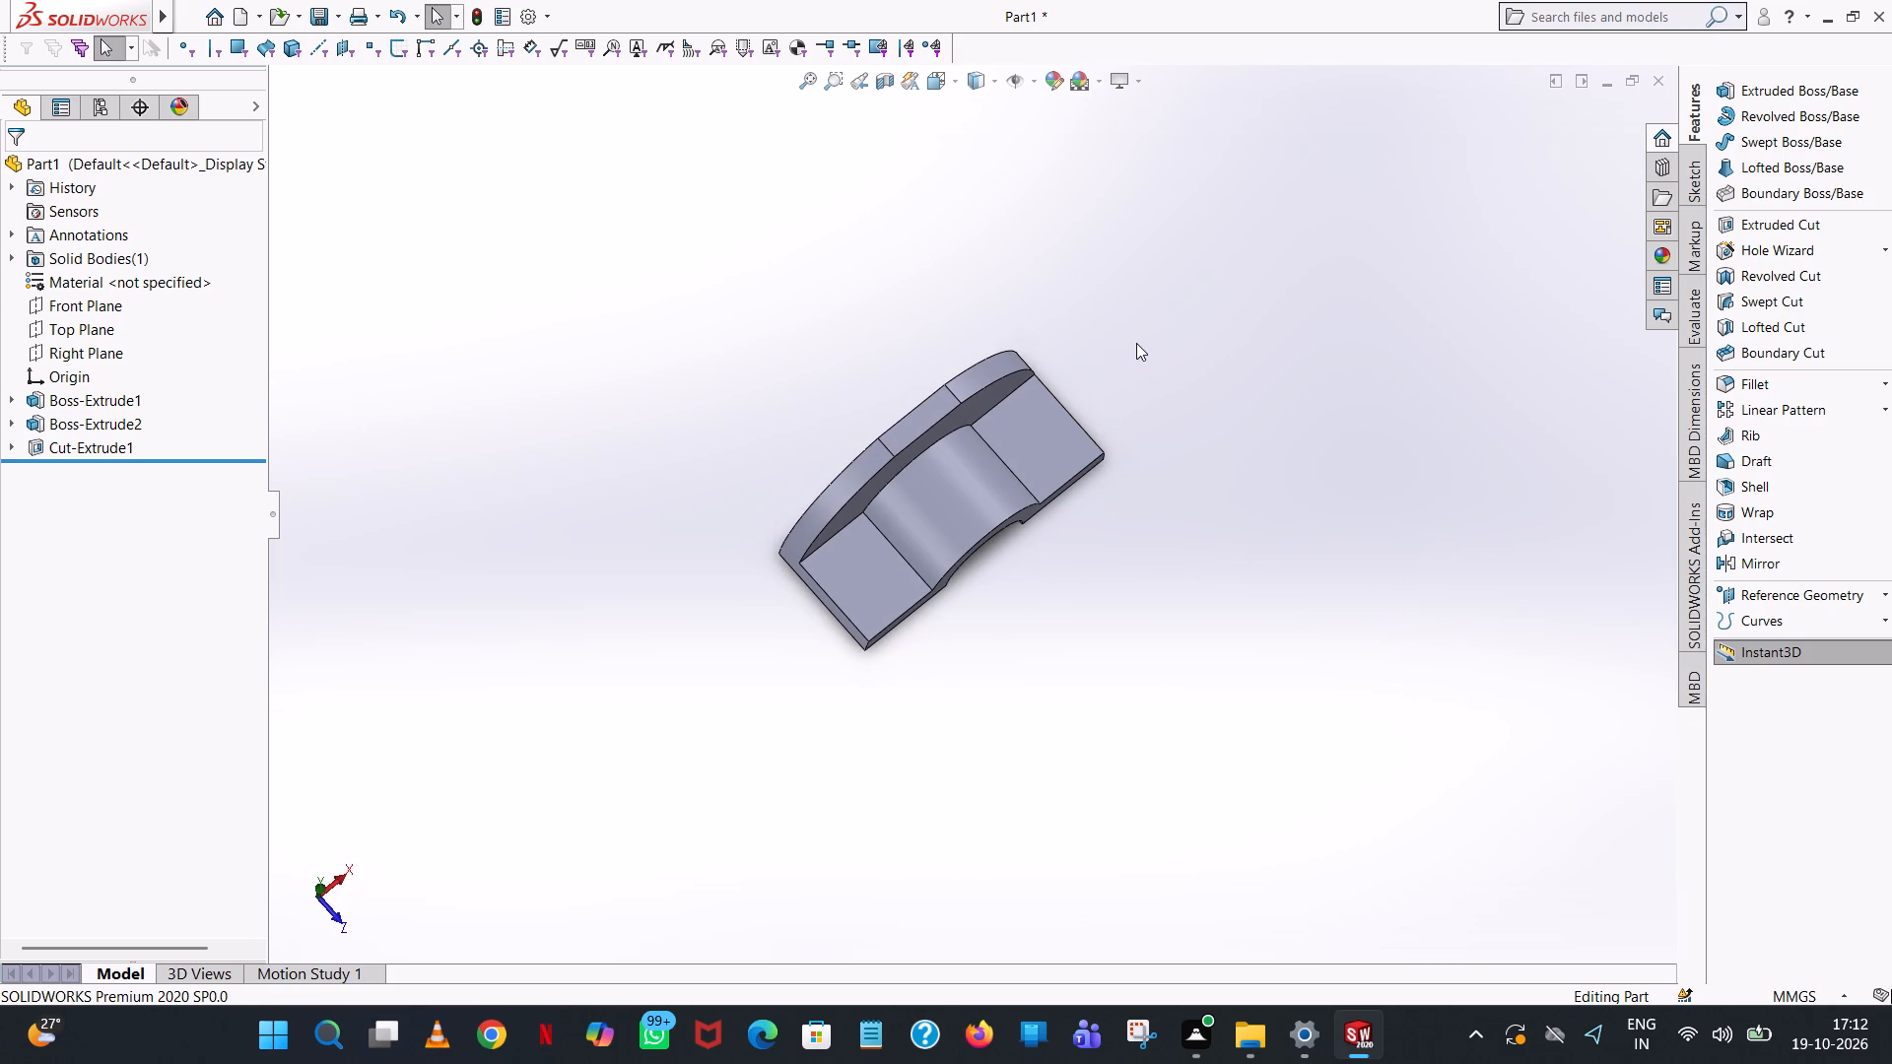
{"action": "middle_click_drag", "start_coordinate": [1134, 352], "coordinate": [1109, 495]}
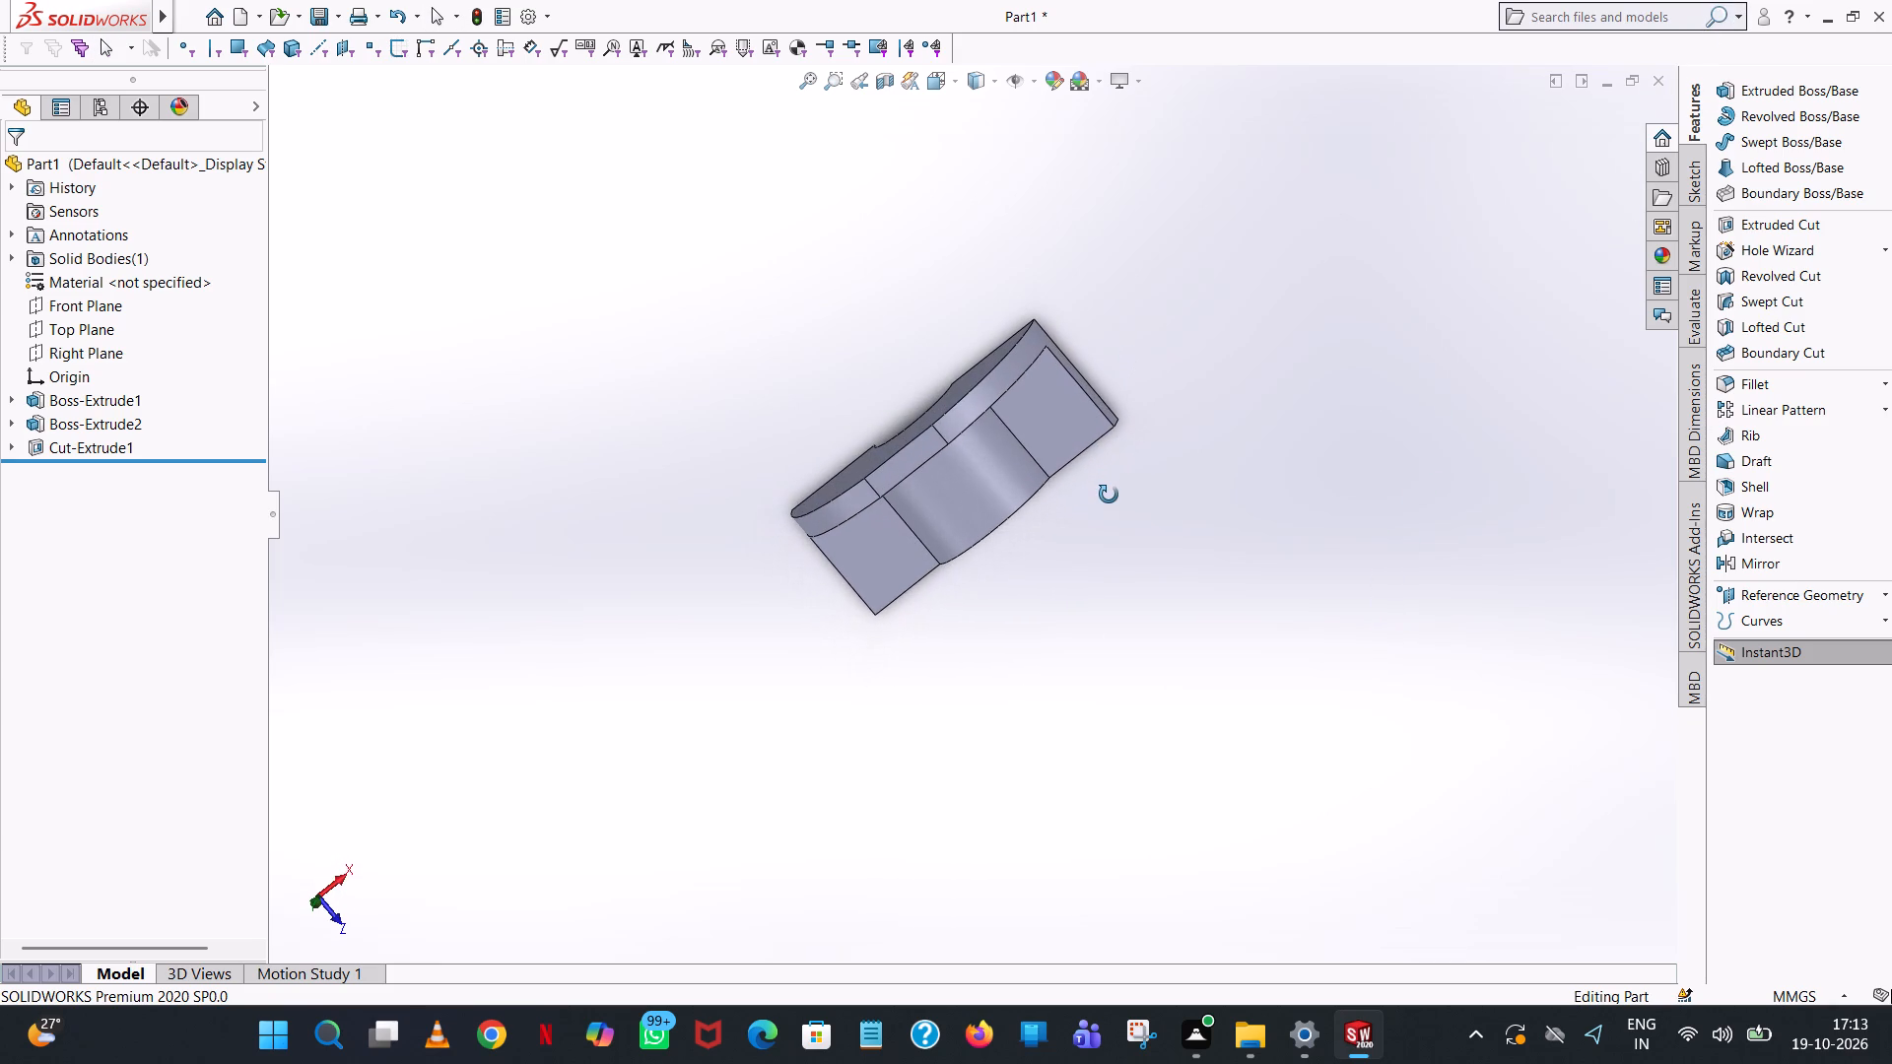
{"action": "middle_click_drag", "start_coordinate": [1109, 495], "coordinate": [1109, 498]}
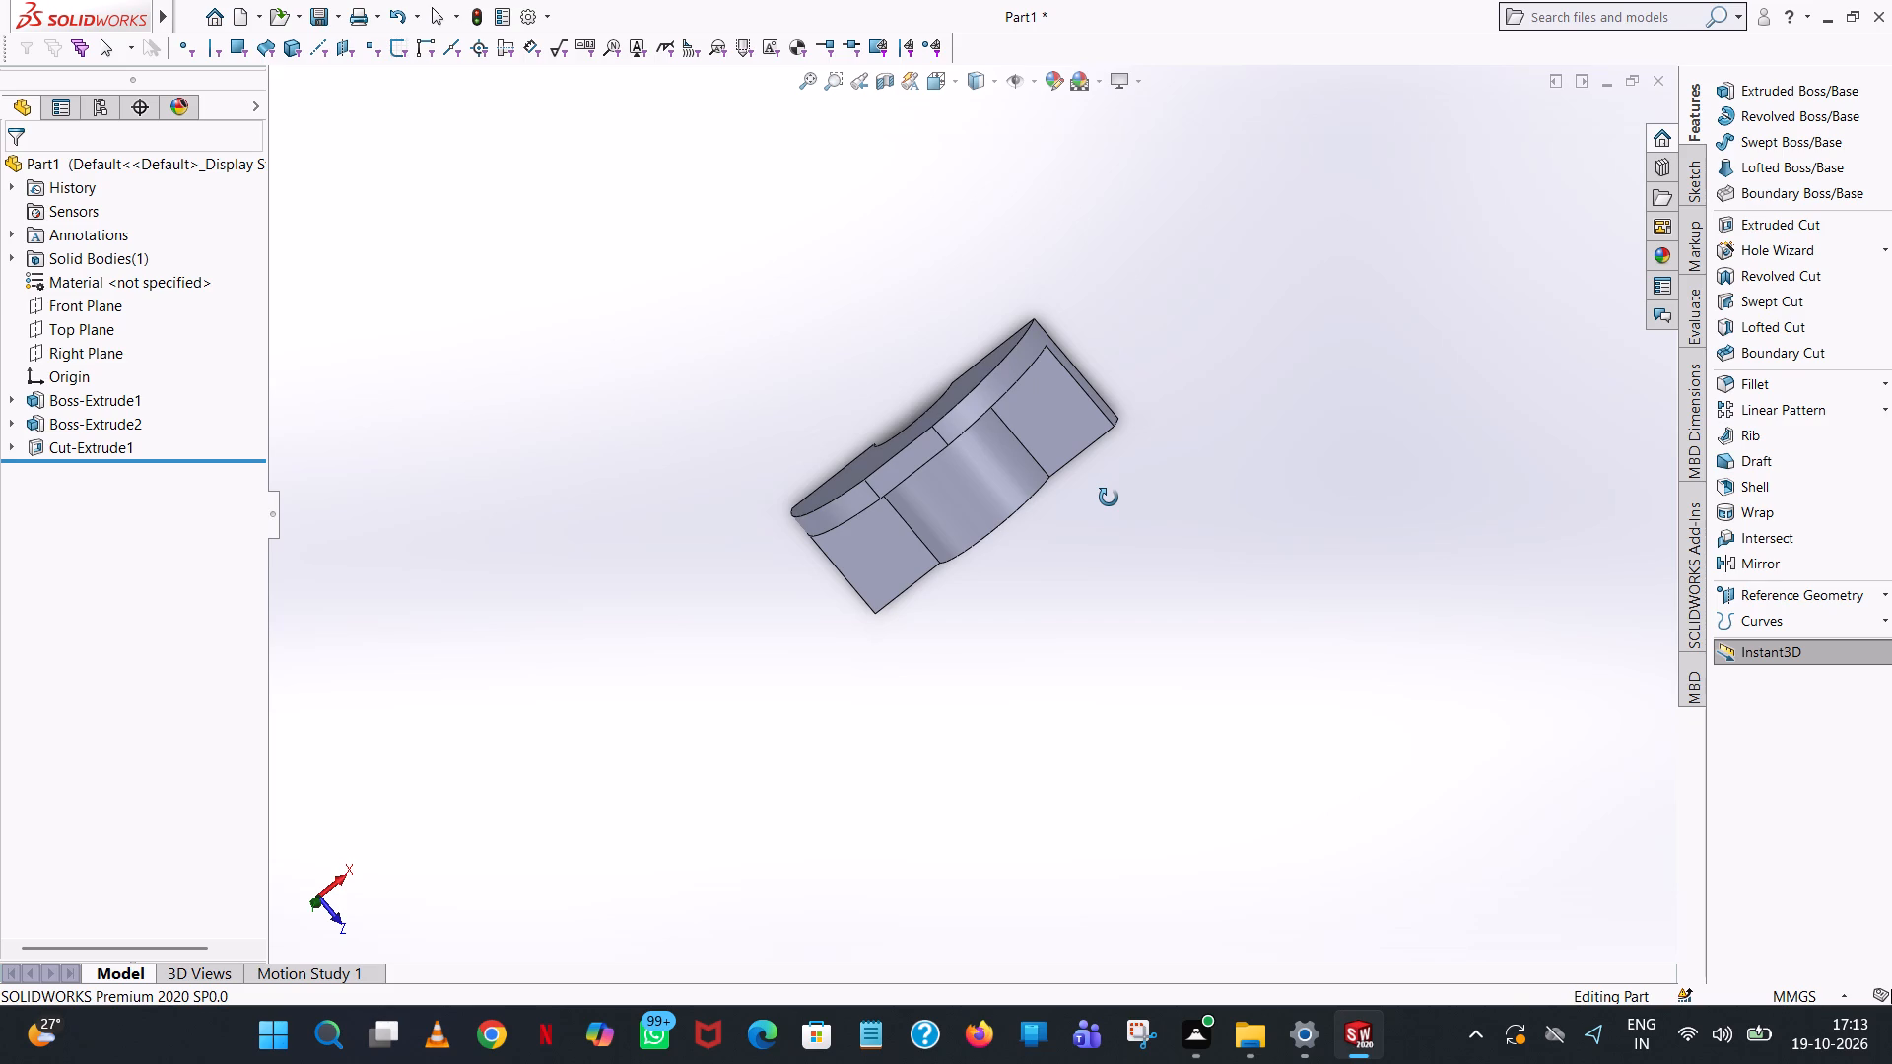
{"action": "middle_click_drag", "start_coordinate": [1109, 498], "coordinate": [1125, 415]}
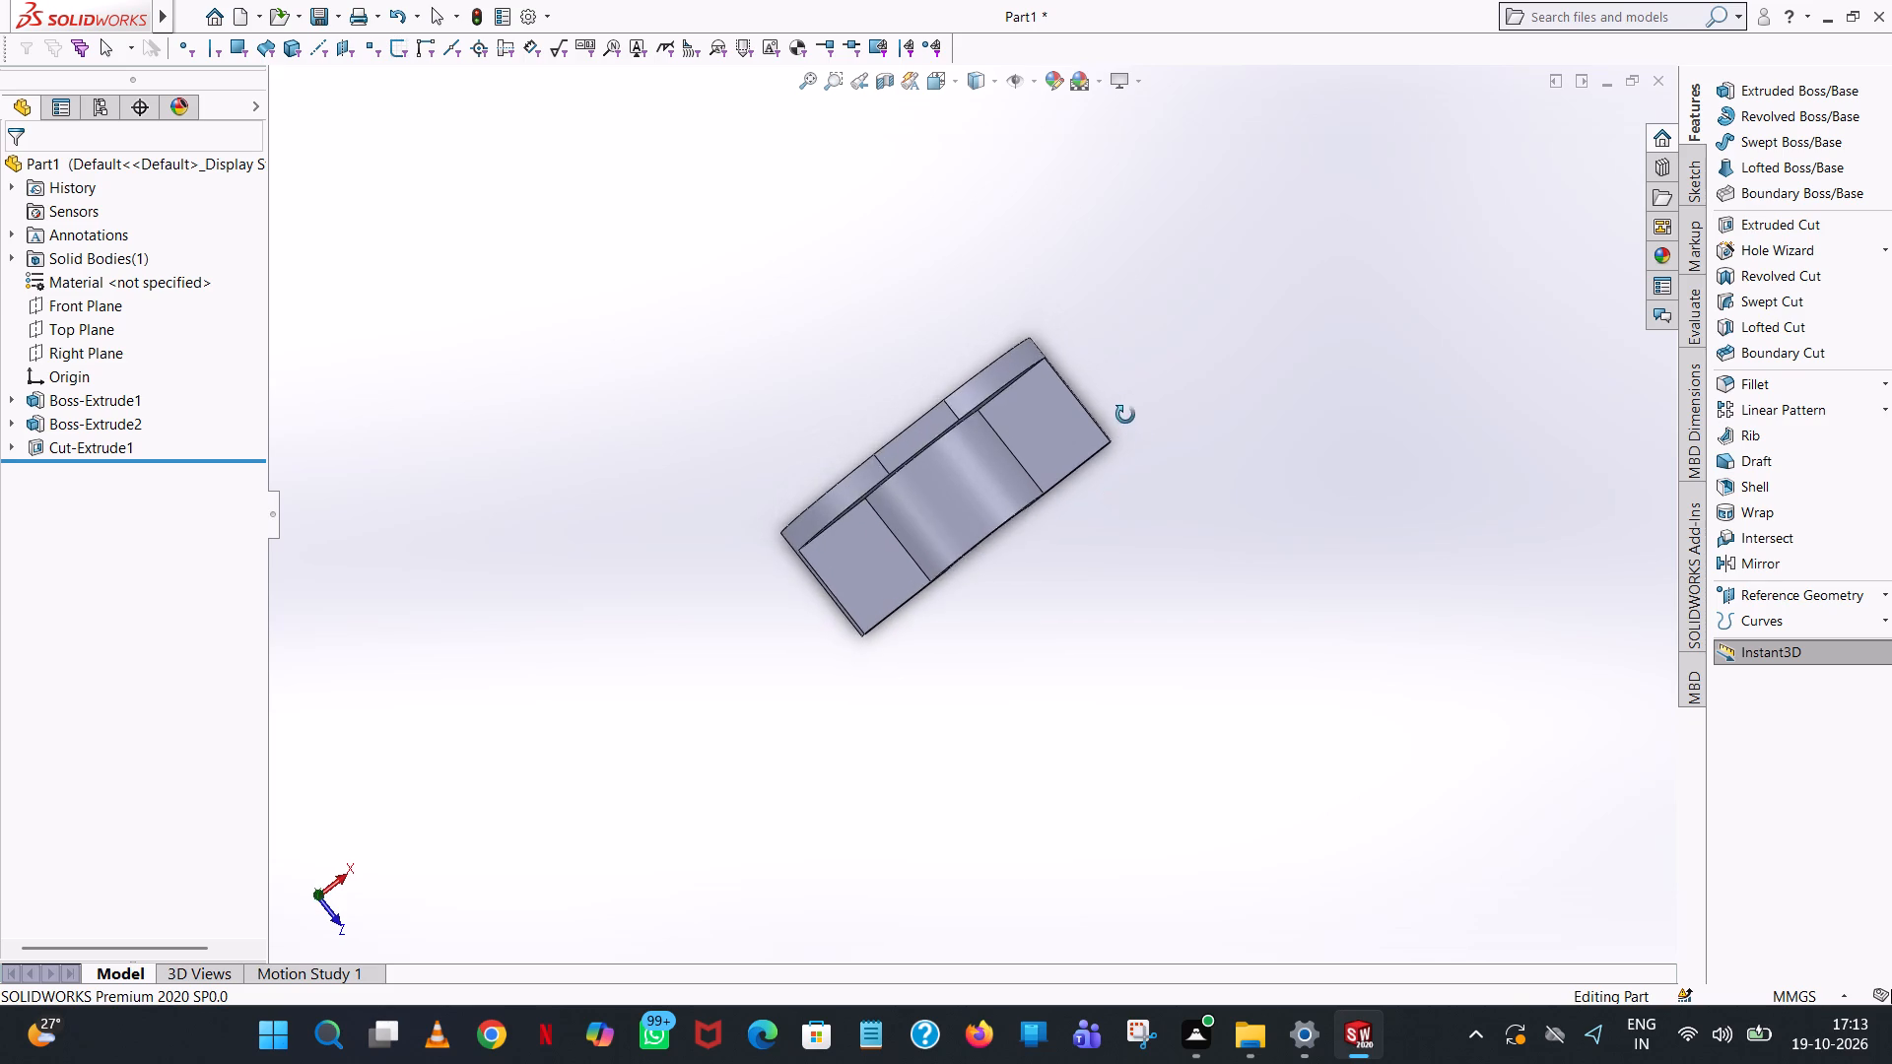
{"action": "middle_click_drag", "start_coordinate": [1125, 415], "coordinate": [1130, 395]}
{"action": "left_click", "coordinate": [1825, 90]}
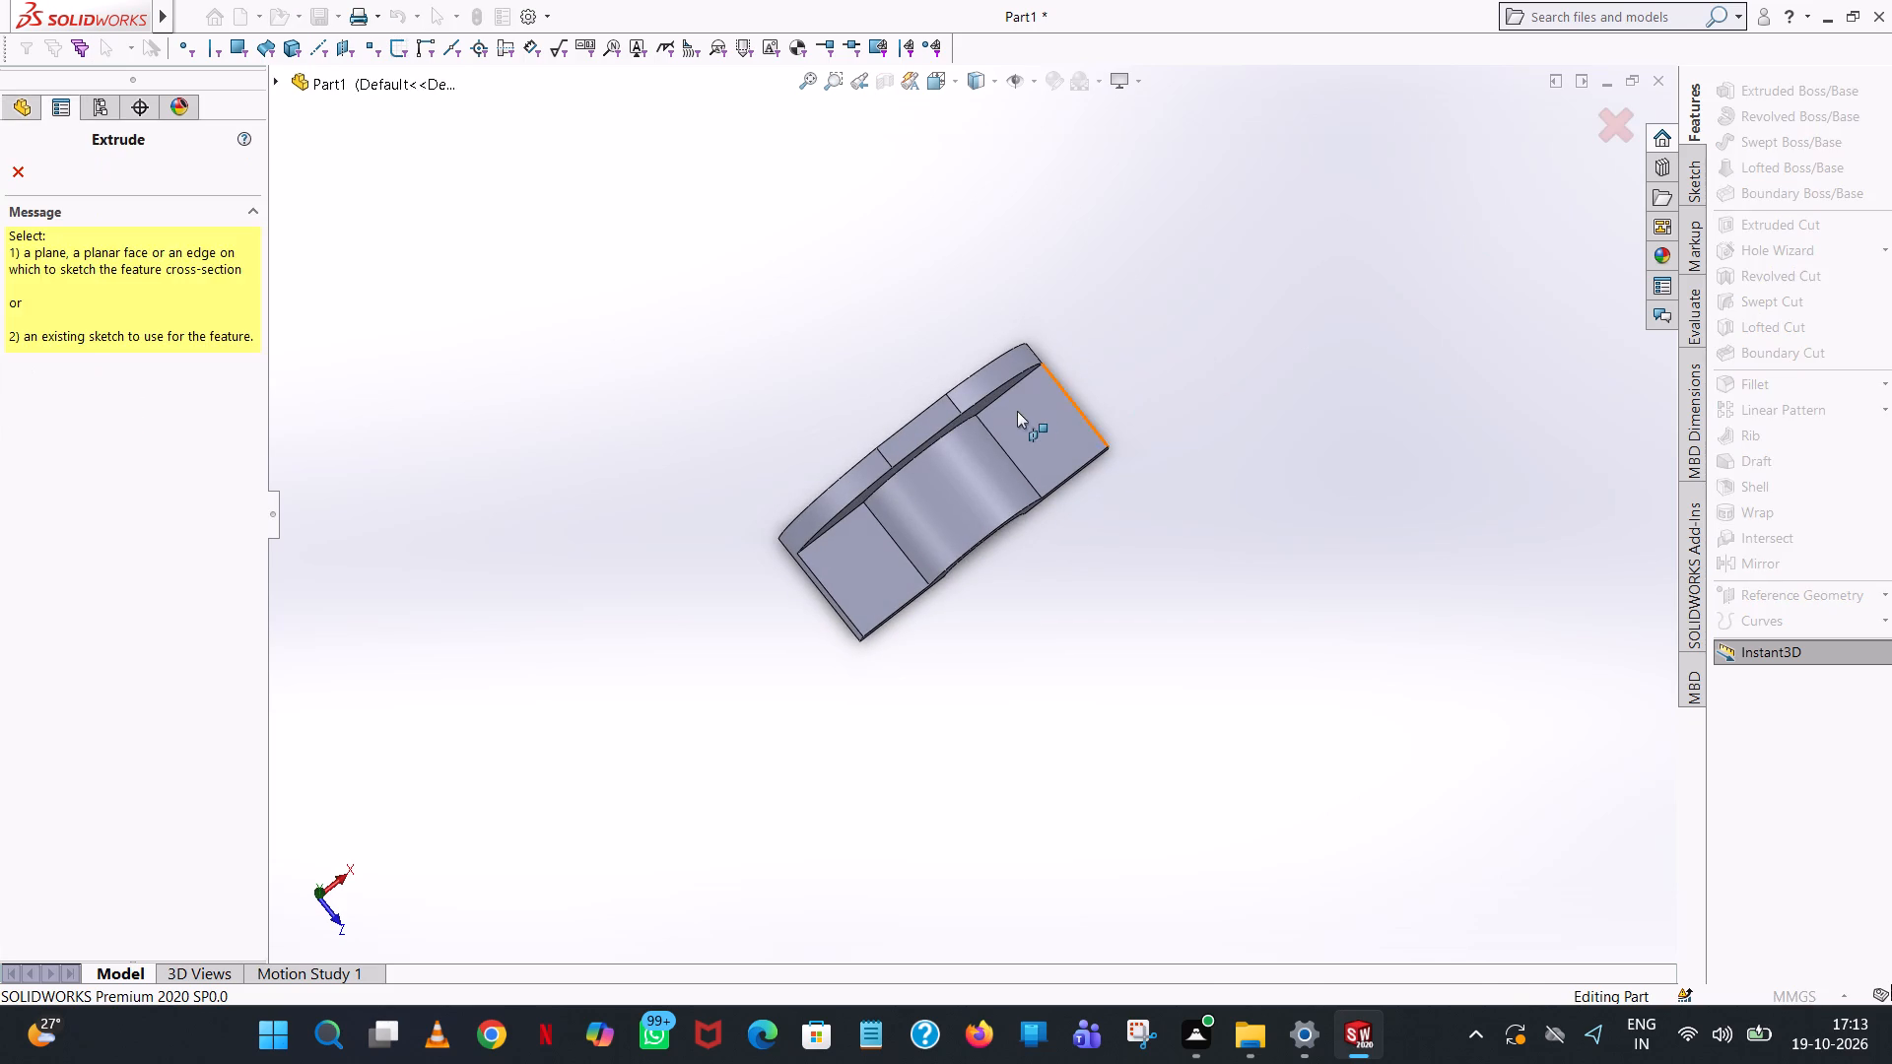
{"action": "left_click", "coordinate": [1017, 411]}
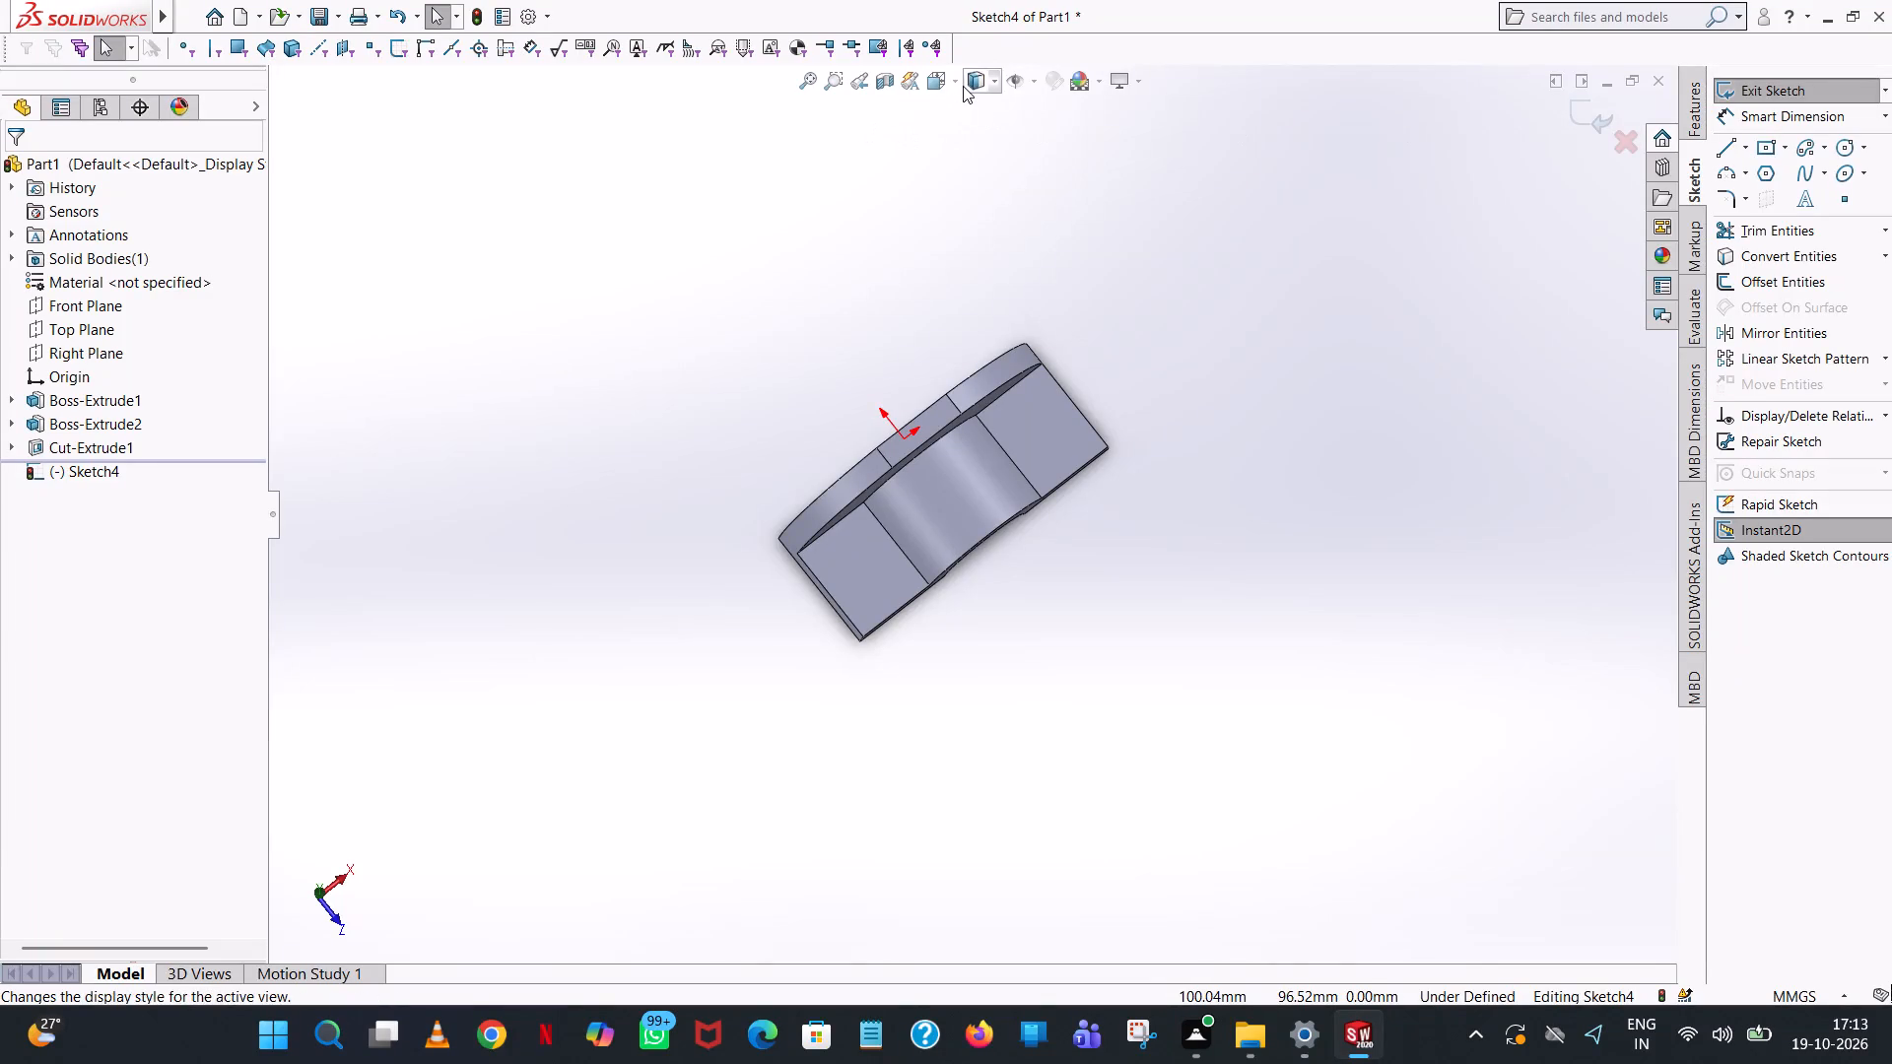
{"action": "left_click", "coordinate": [956, 83]}
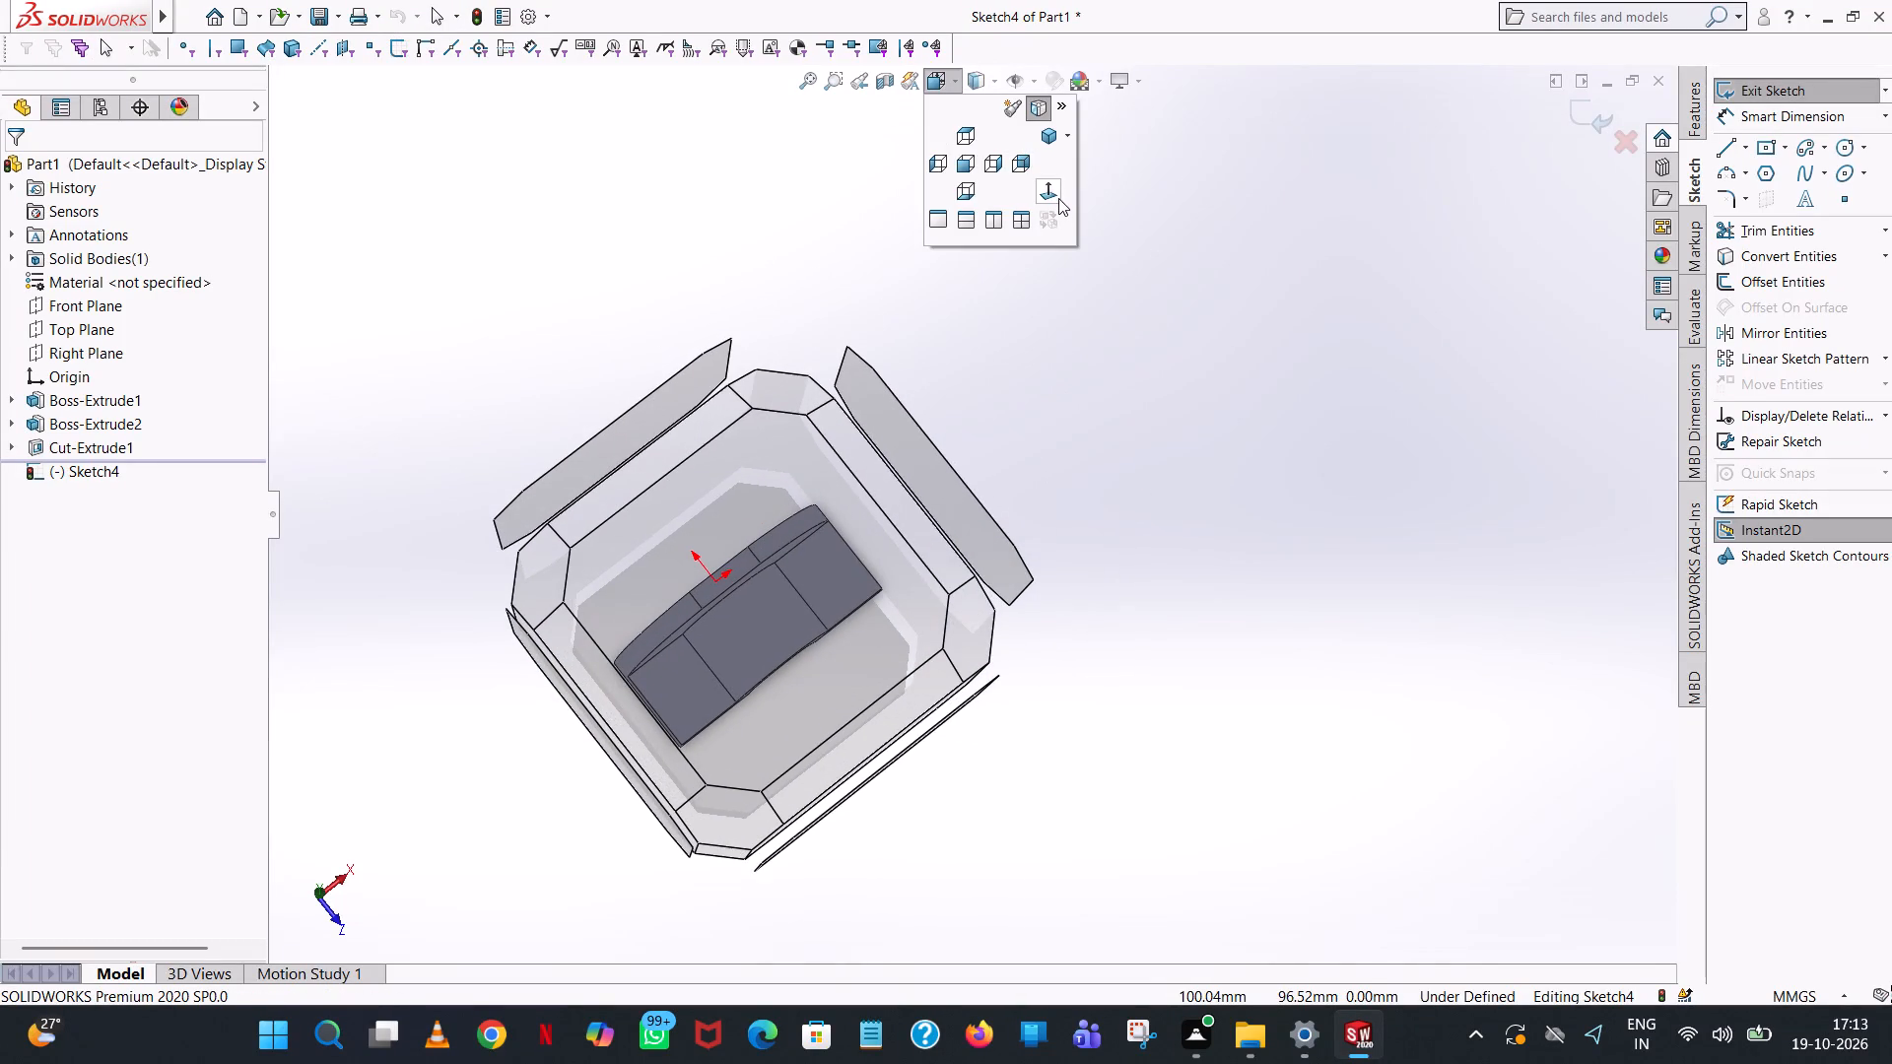
{"action": "left_click", "coordinate": [1056, 195]}
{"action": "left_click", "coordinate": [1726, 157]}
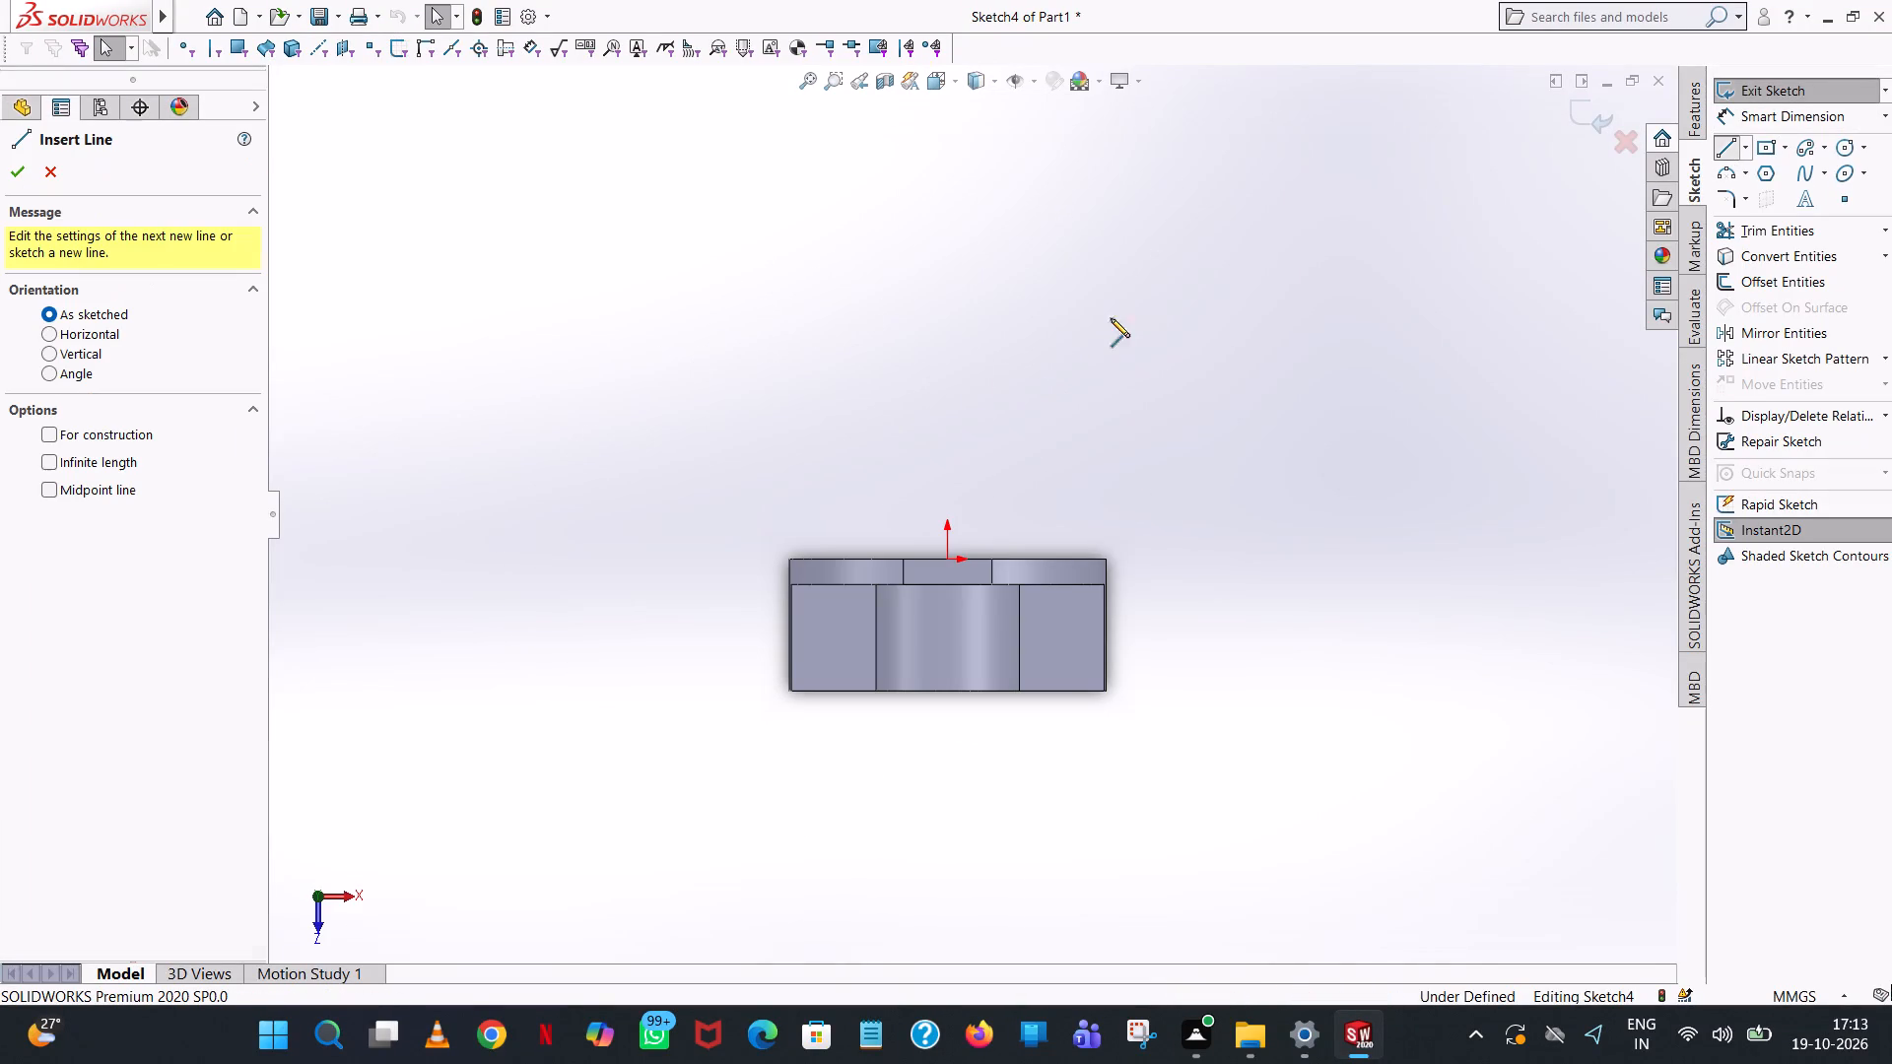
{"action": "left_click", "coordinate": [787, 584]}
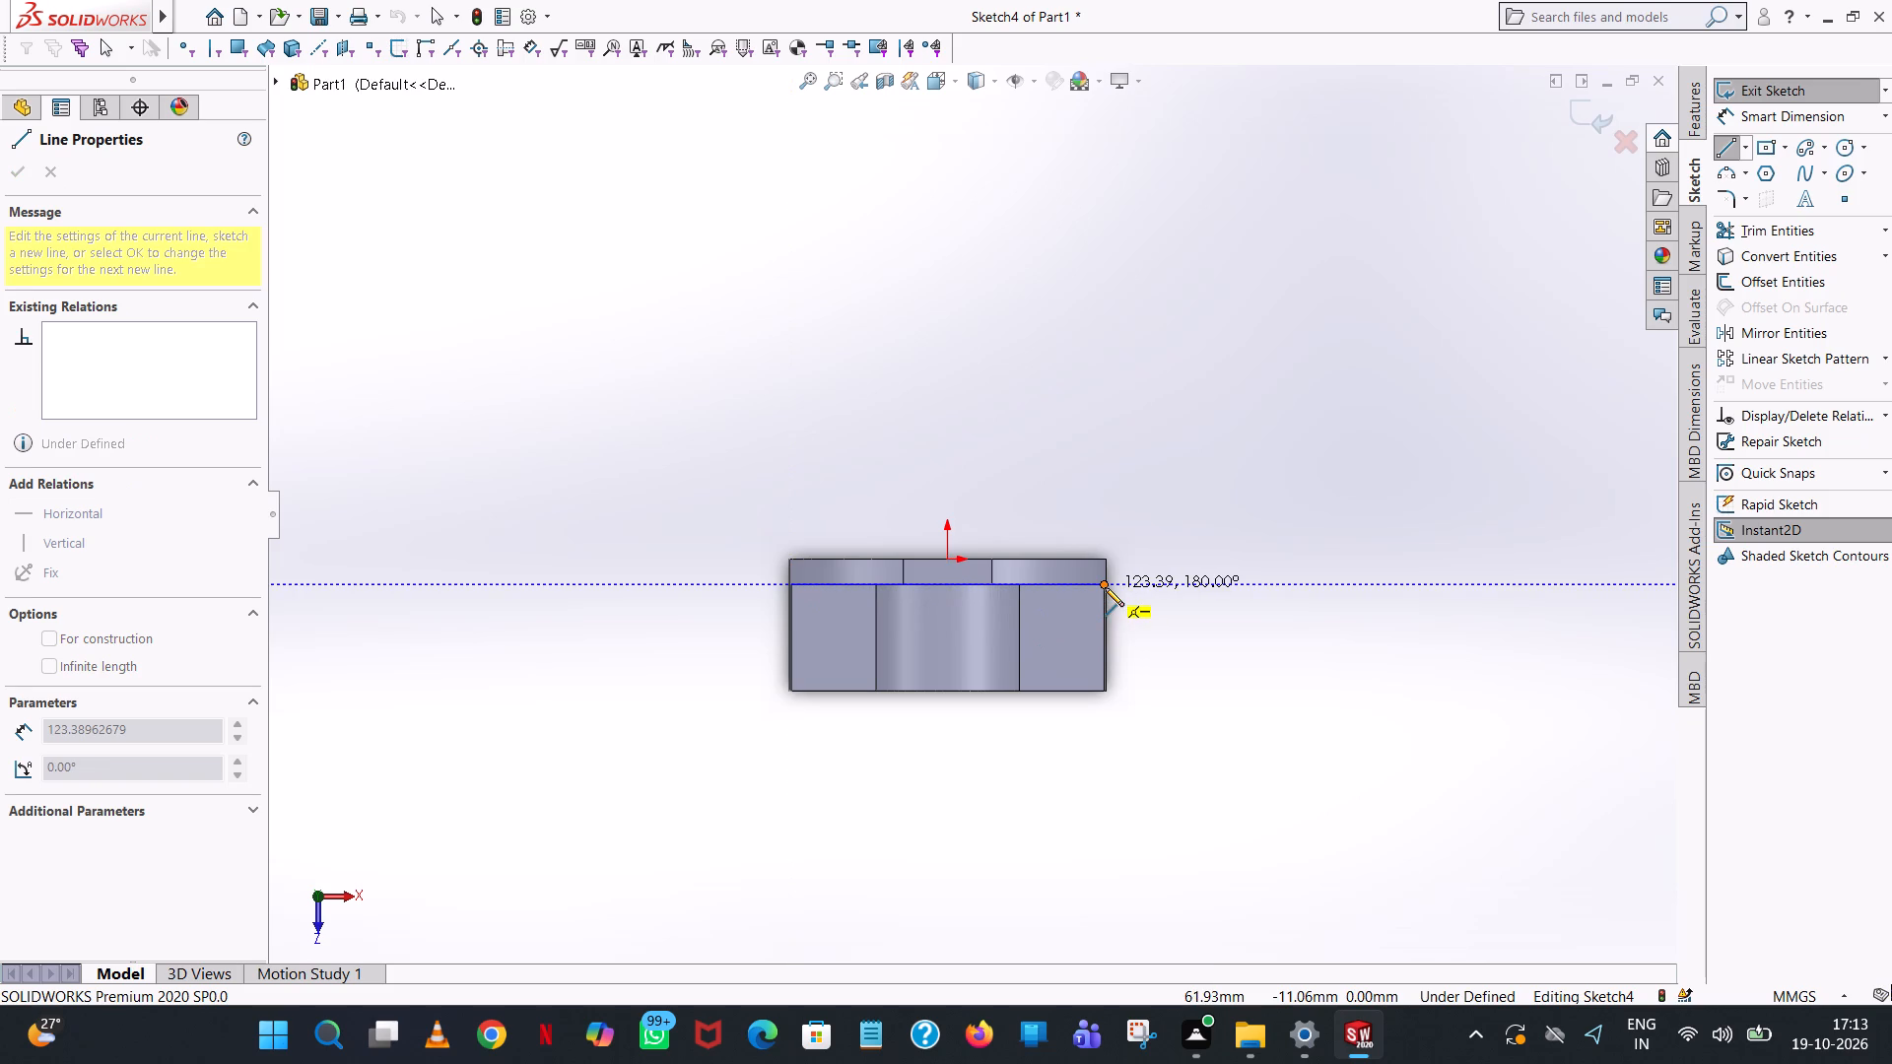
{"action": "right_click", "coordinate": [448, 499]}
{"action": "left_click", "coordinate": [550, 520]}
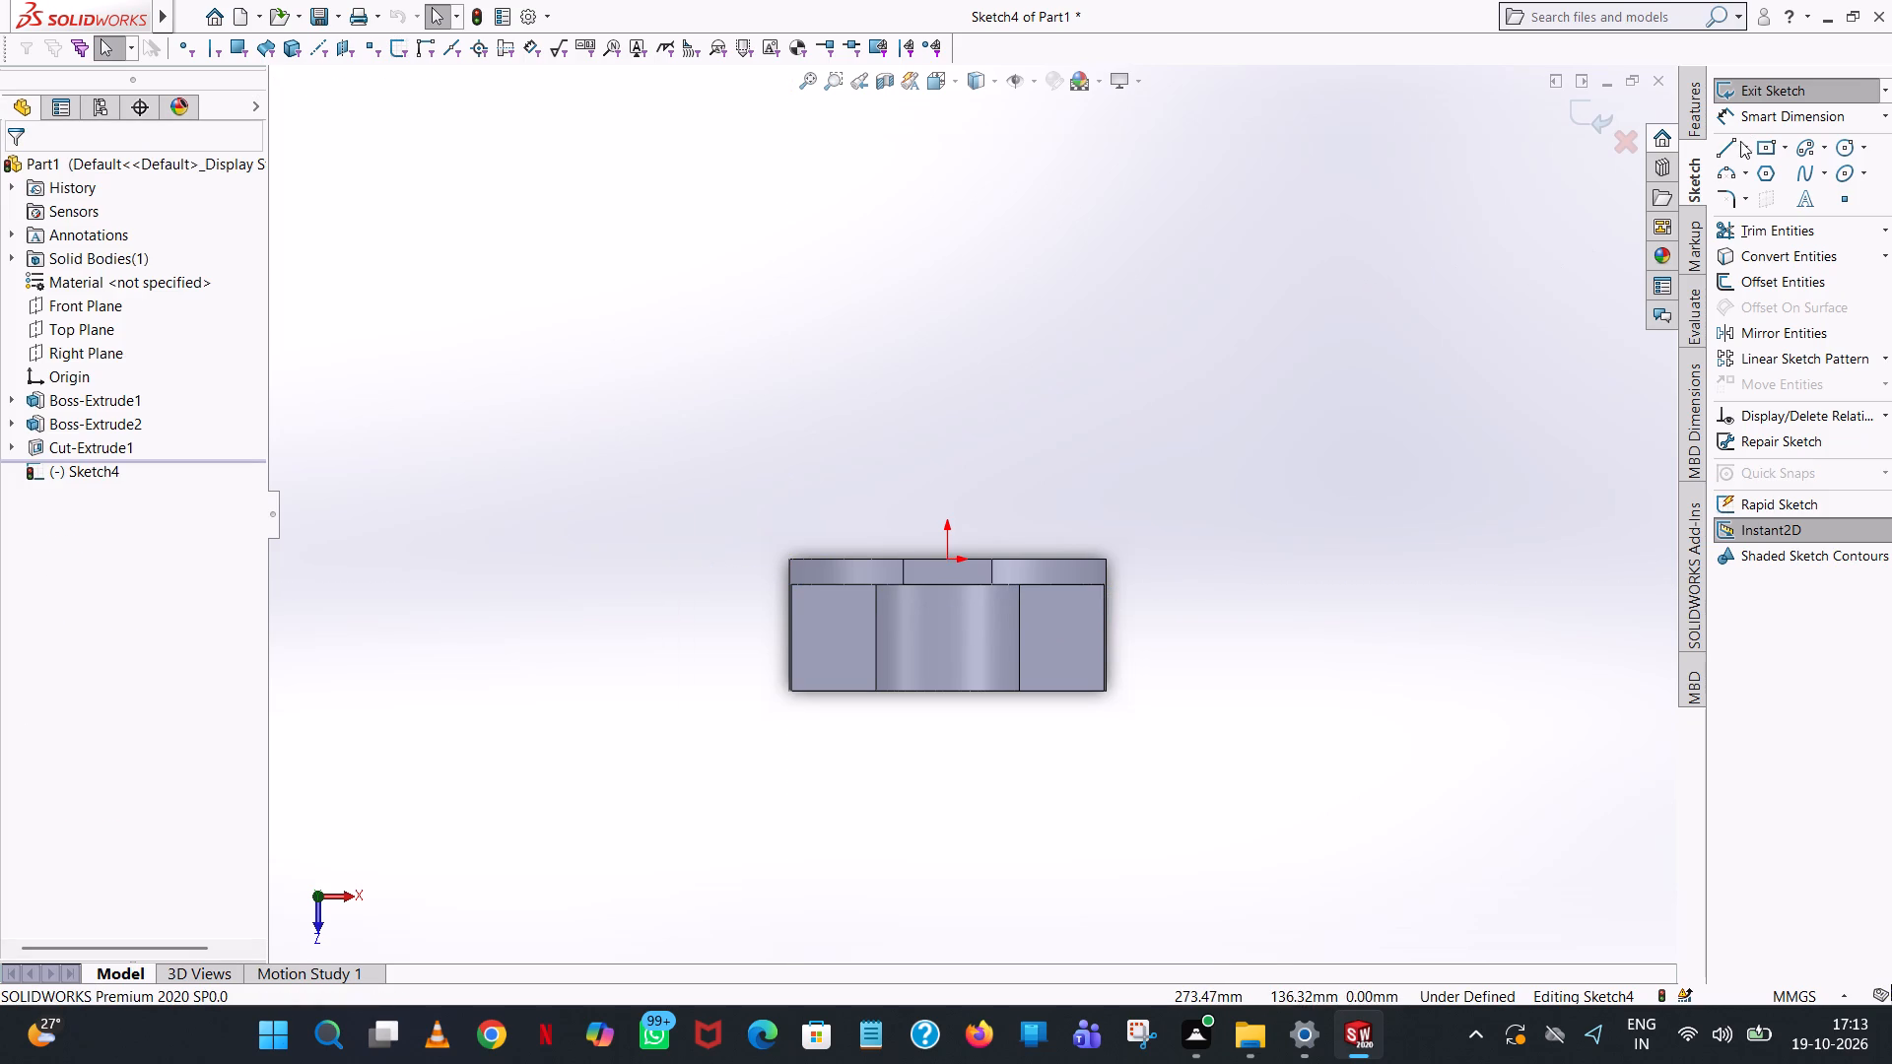
Draw a horizontal line from the midpoint of the boss's front edge toward +X, with its length set to 135/2 mm.
{"action": "left_click", "coordinate": [1724, 152]}
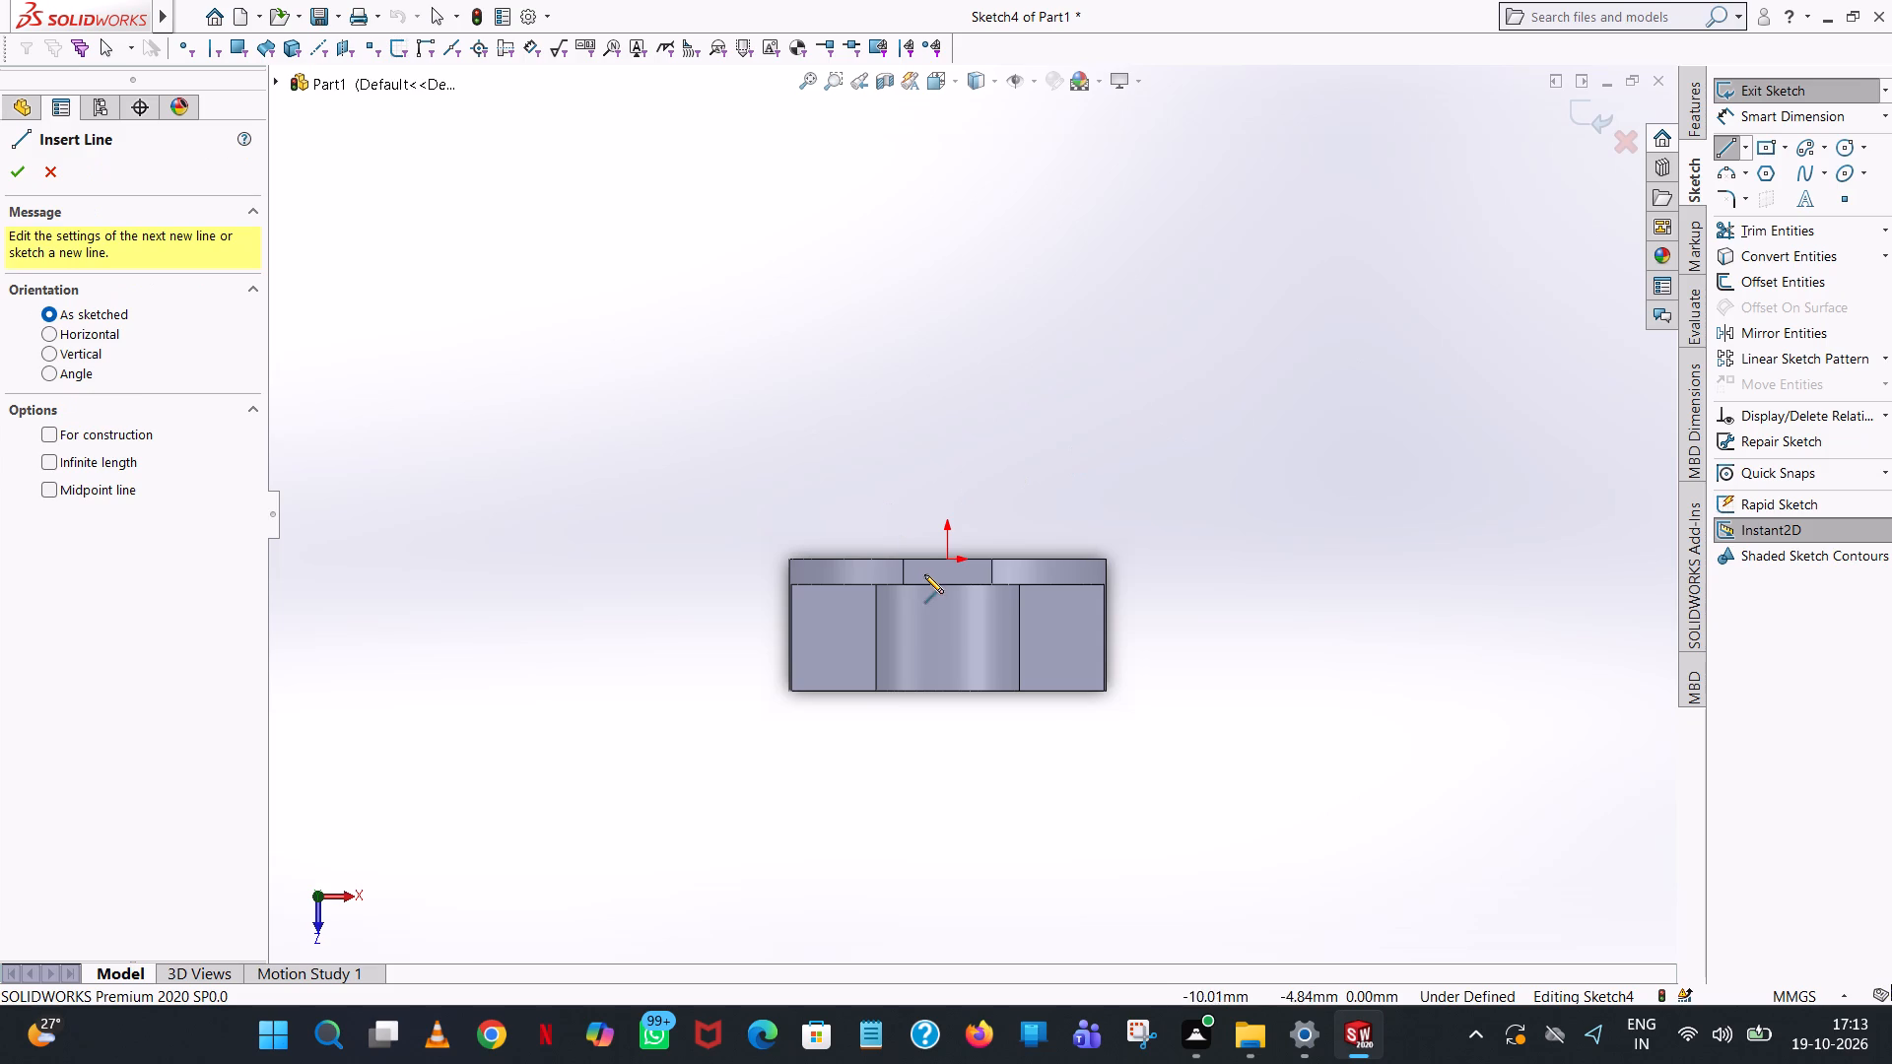
{"action": "left_click", "coordinate": [945, 694]}
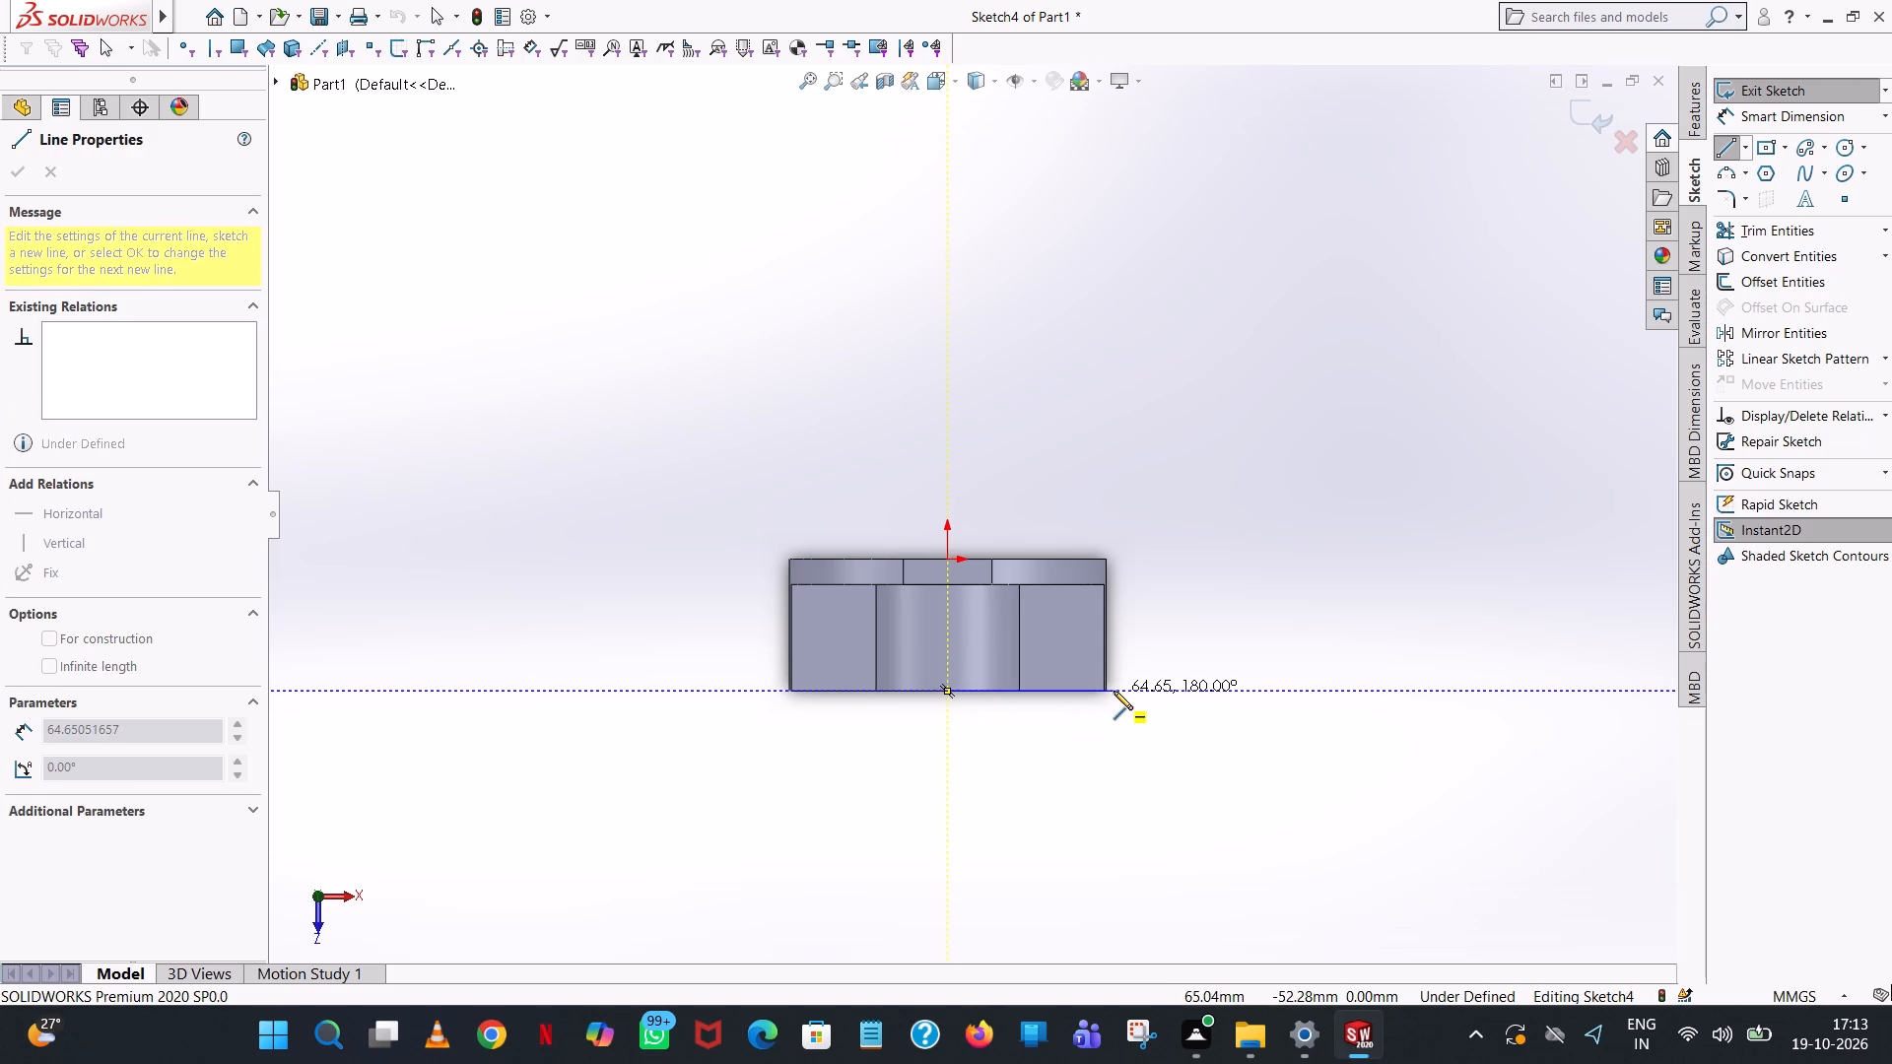
{"action": "left_click", "coordinate": [1114, 691]}
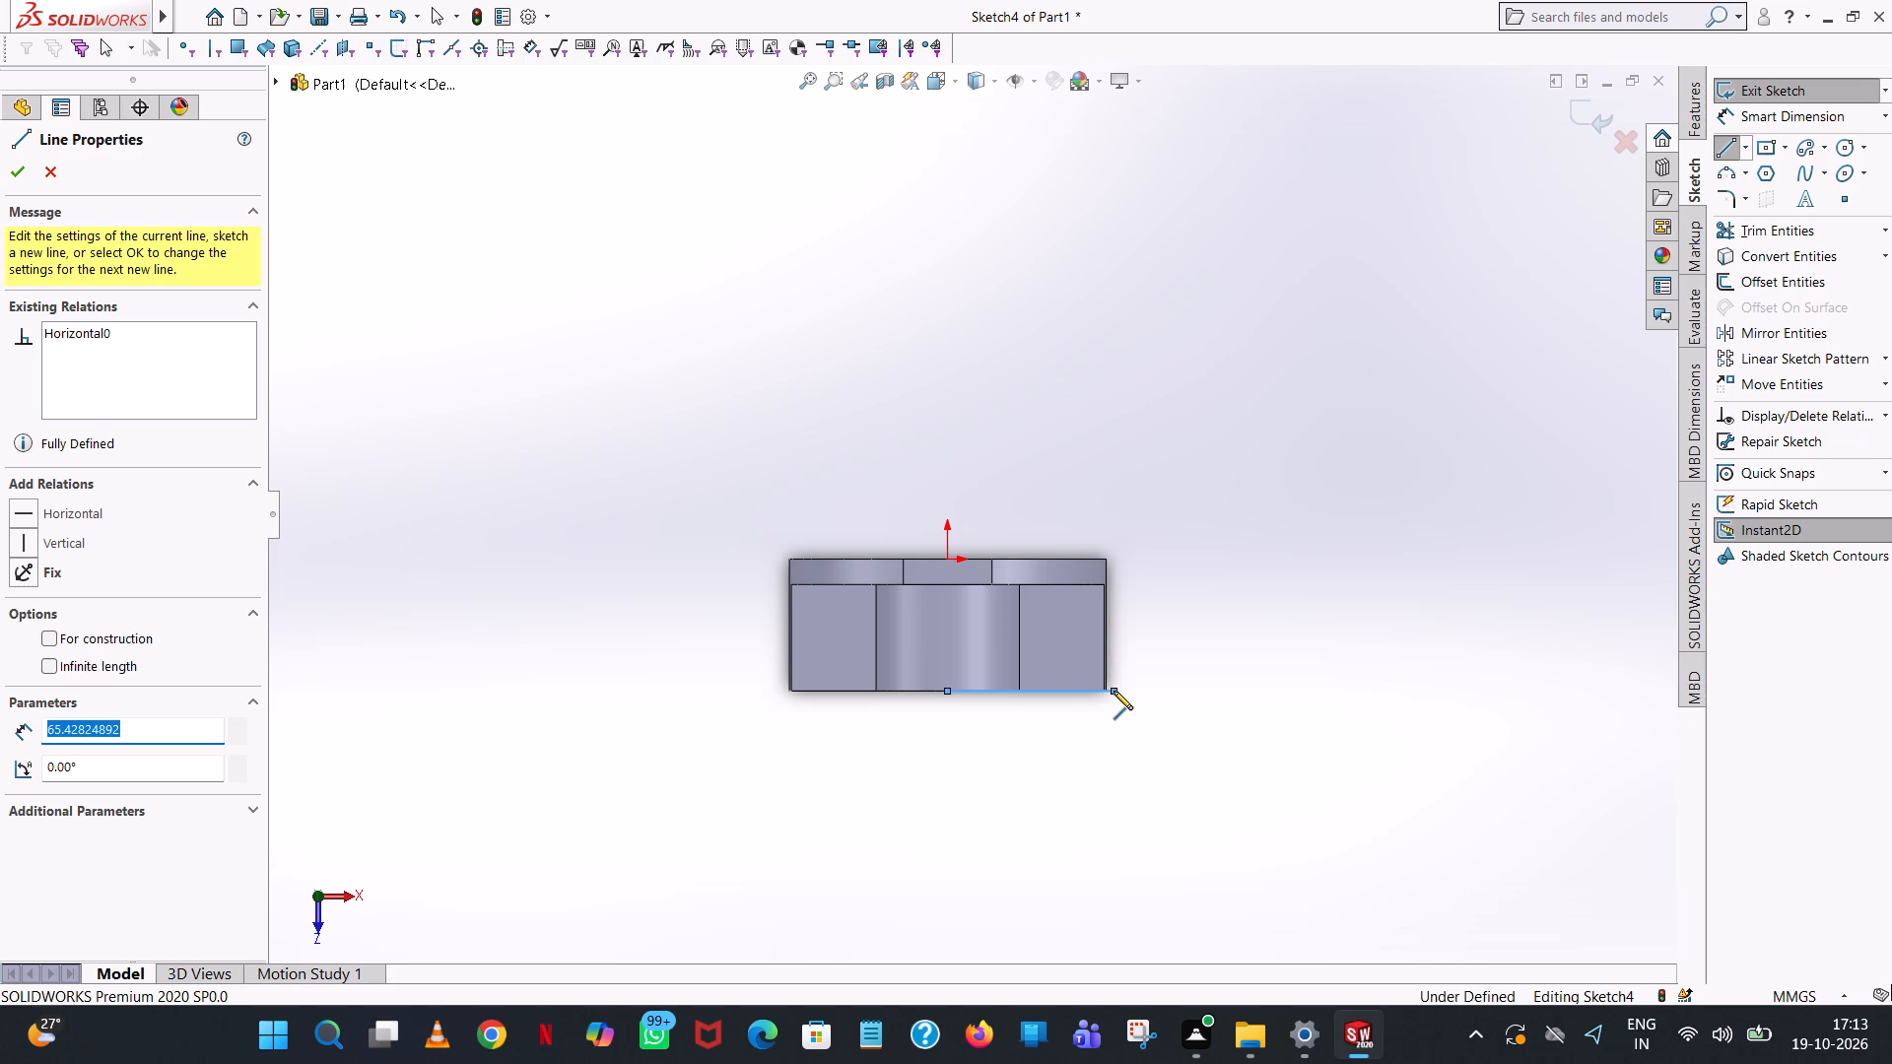
{"action": "type", "text": "135"}
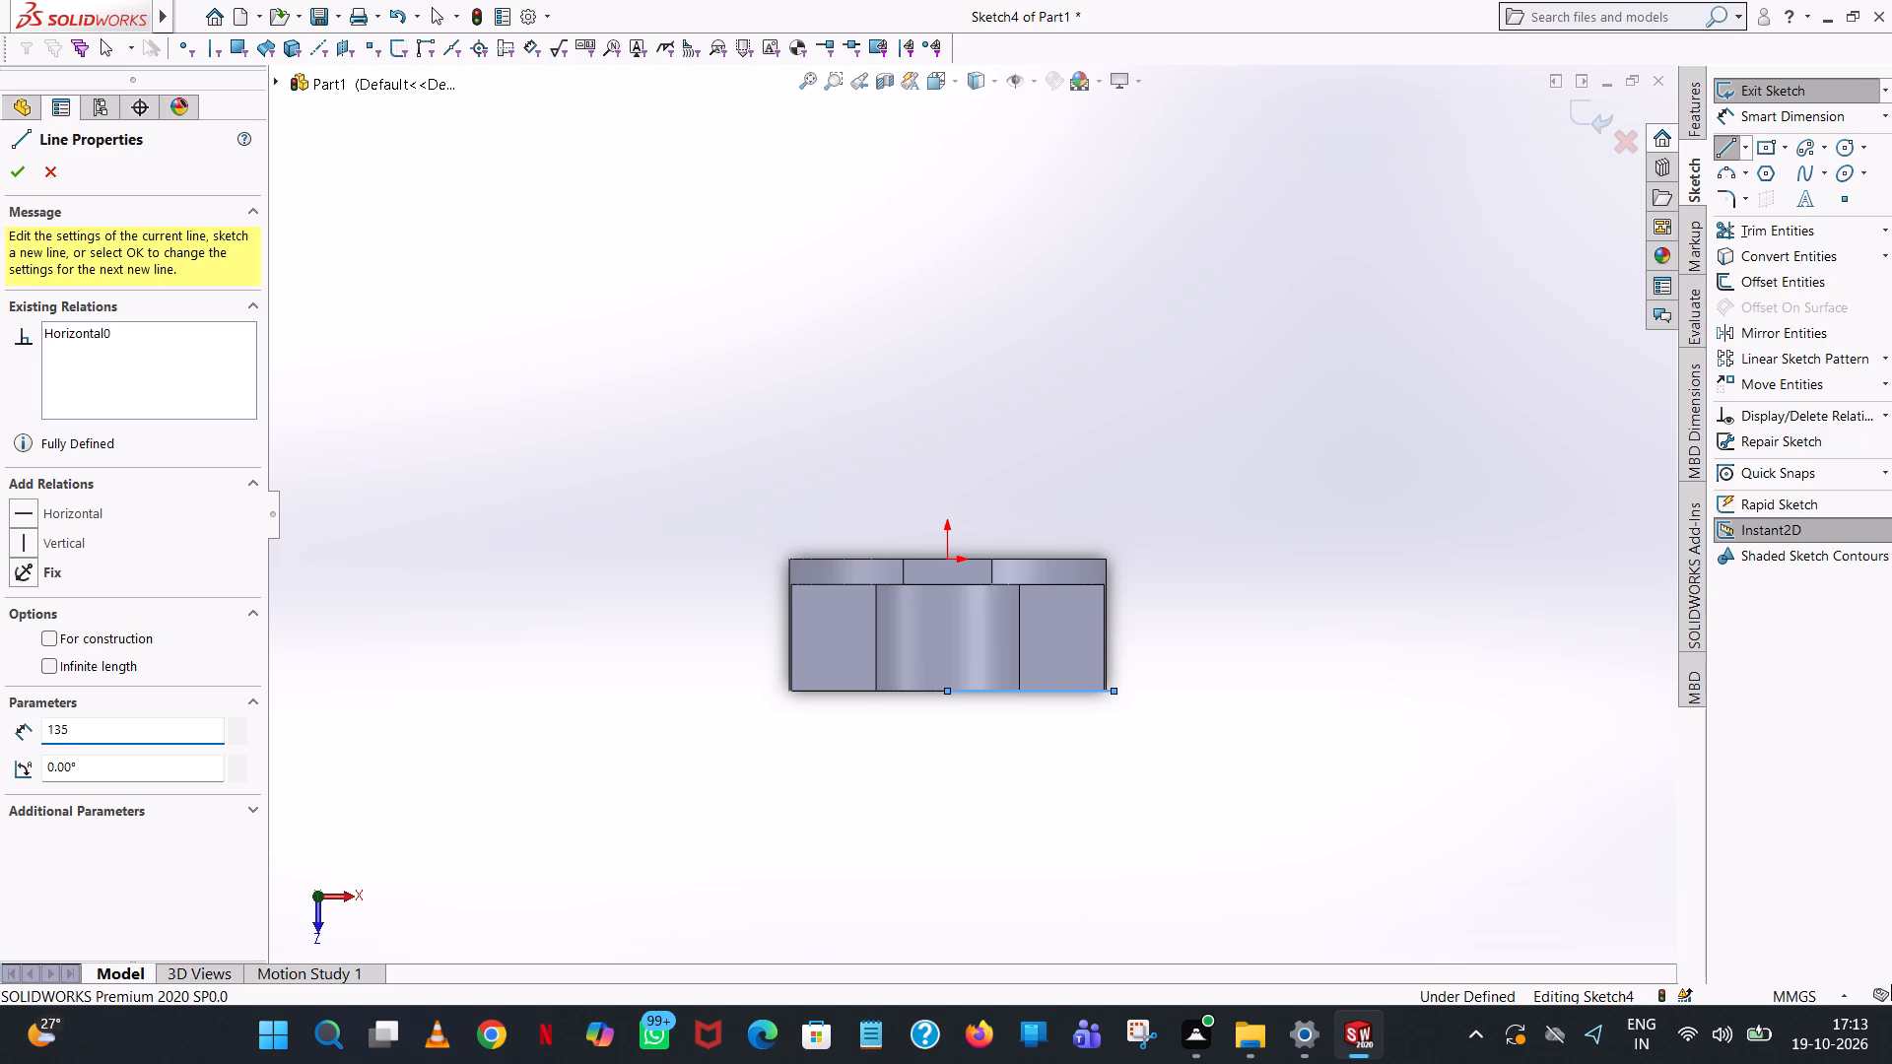
{"action": "key", "text": "slash"}
{"action": "key", "text": "2"}
{"action": "key", "text": "Return"}
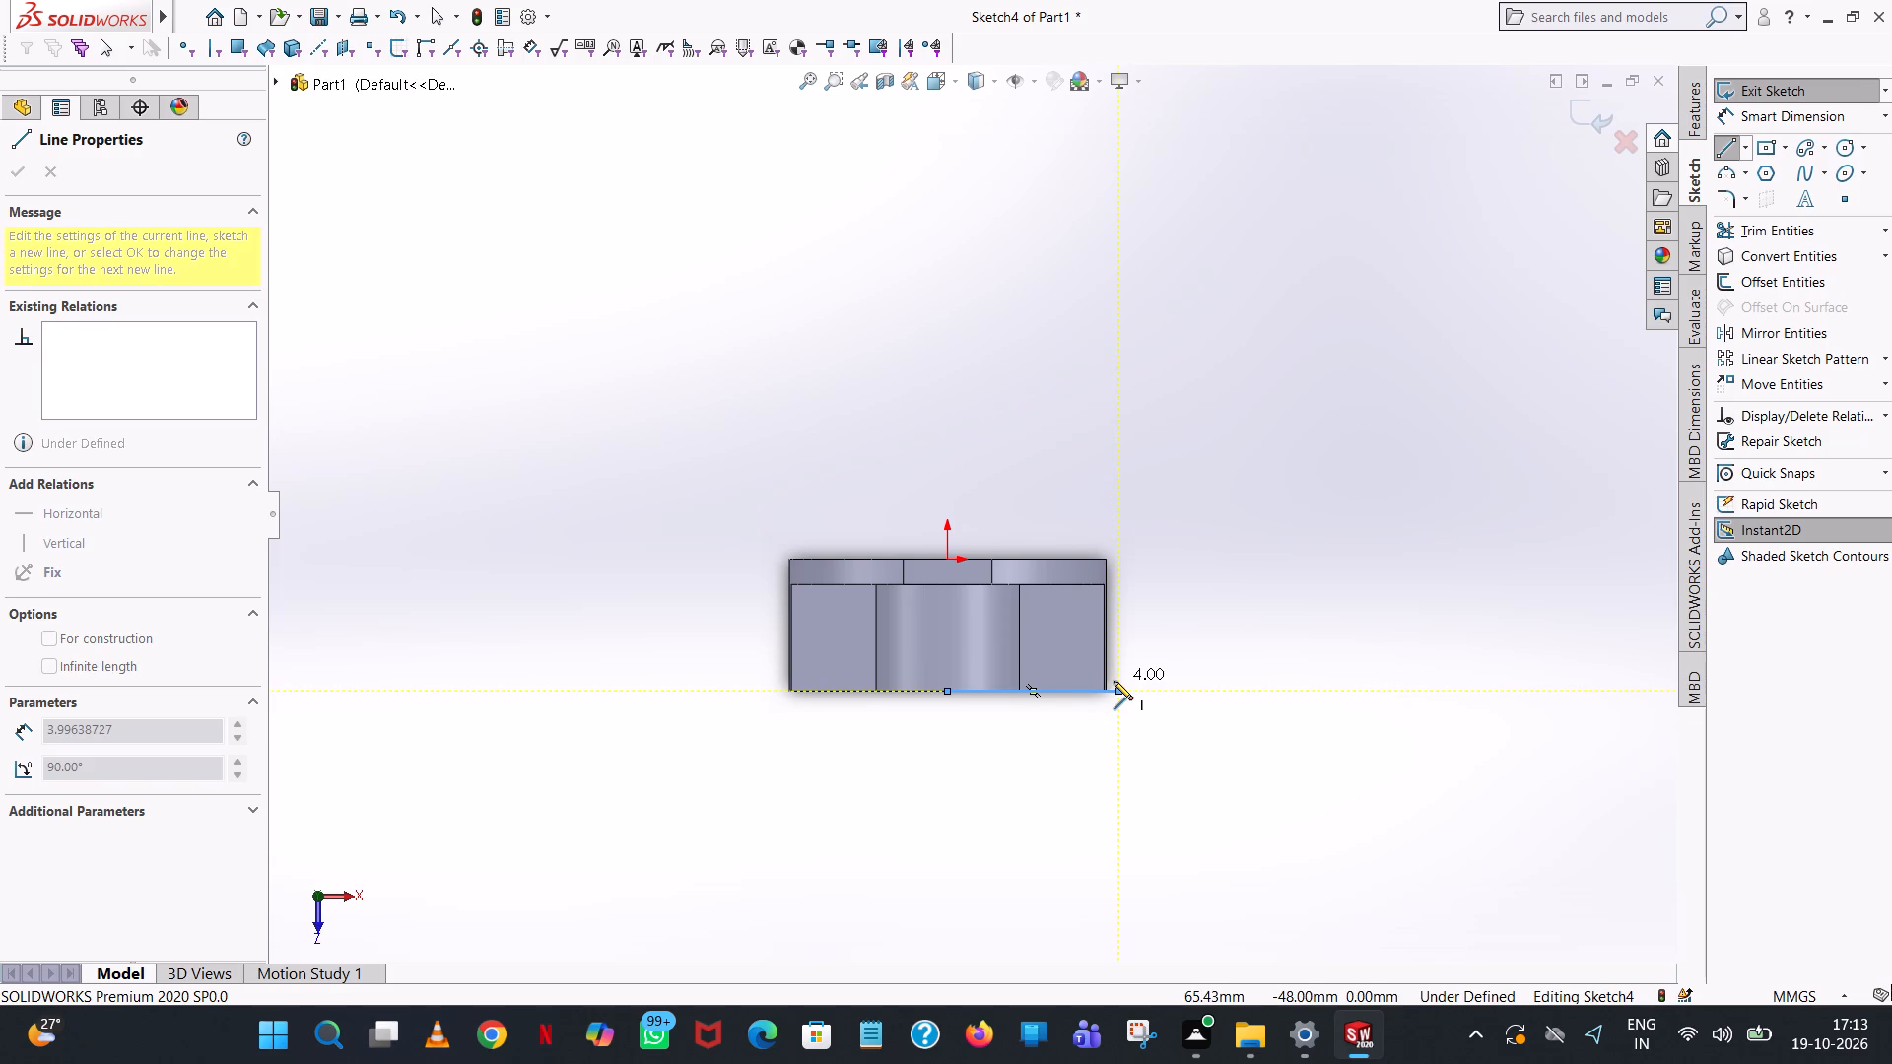
Complete a narrow strip outline beside the +X flange: a 52 mm line to the back edge, then lines via the plate corner to the front.
{"action": "left_click", "coordinate": [1116, 556]}
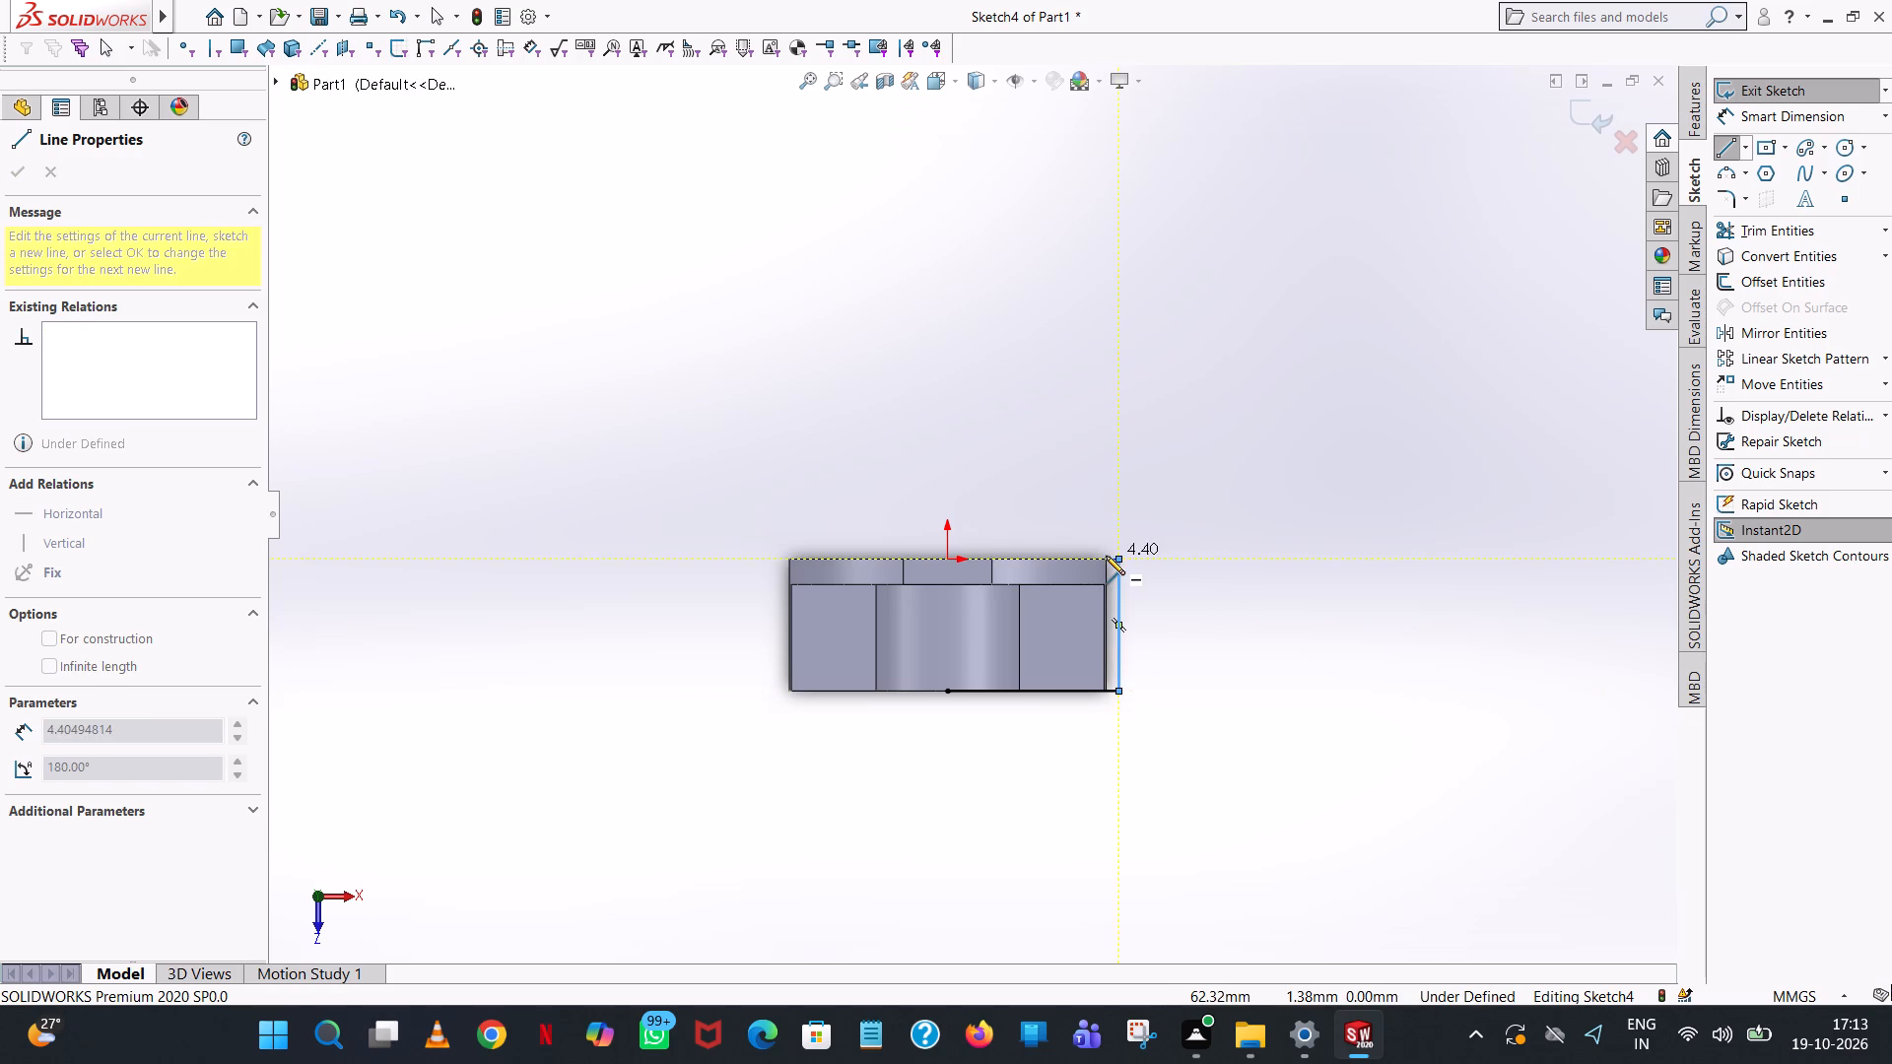
{"action": "left_click", "coordinate": [1106, 558]}
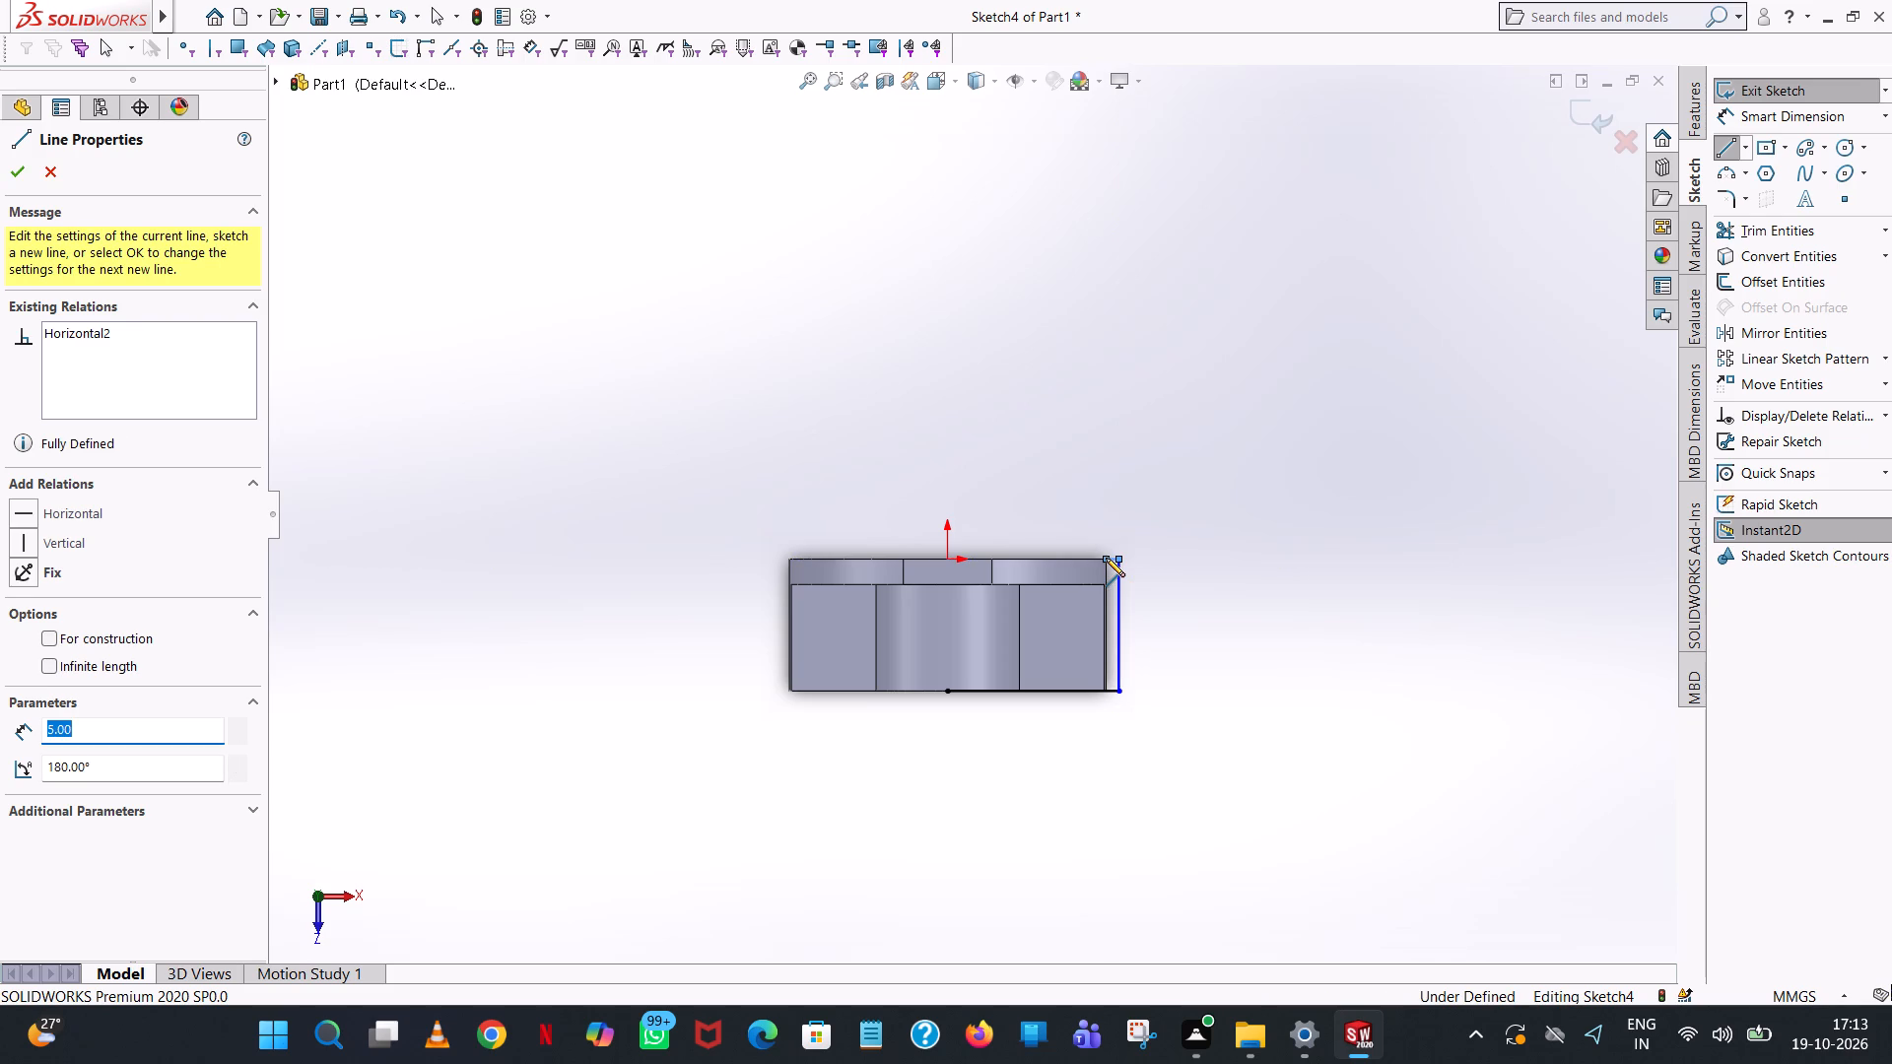
{"action": "left_click", "coordinate": [1102, 691]}
{"action": "right_click", "coordinate": [1102, 691]}
{"action": "left_click", "coordinate": [1122, 712]}
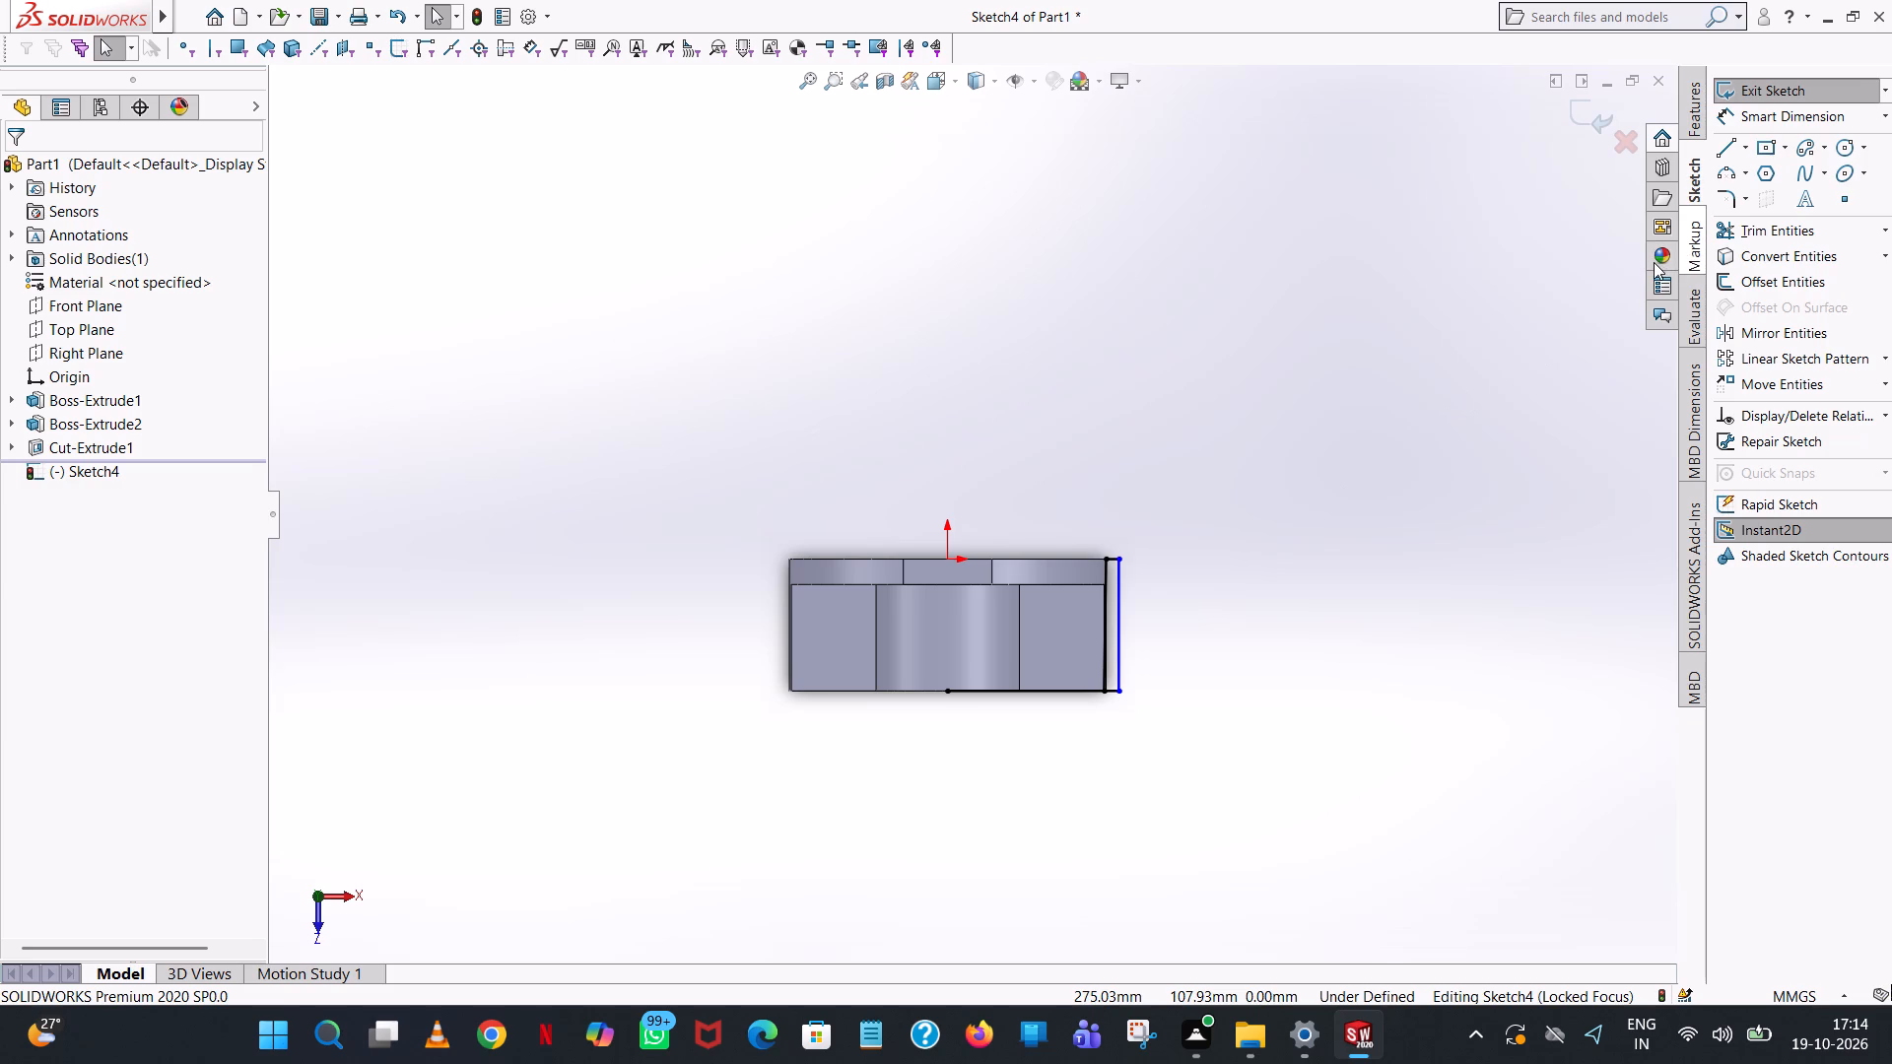
Draw a vertical line about 39 mm long from the front edge's midpoint toward the origin.
{"action": "left_click", "coordinate": [1725, 147]}
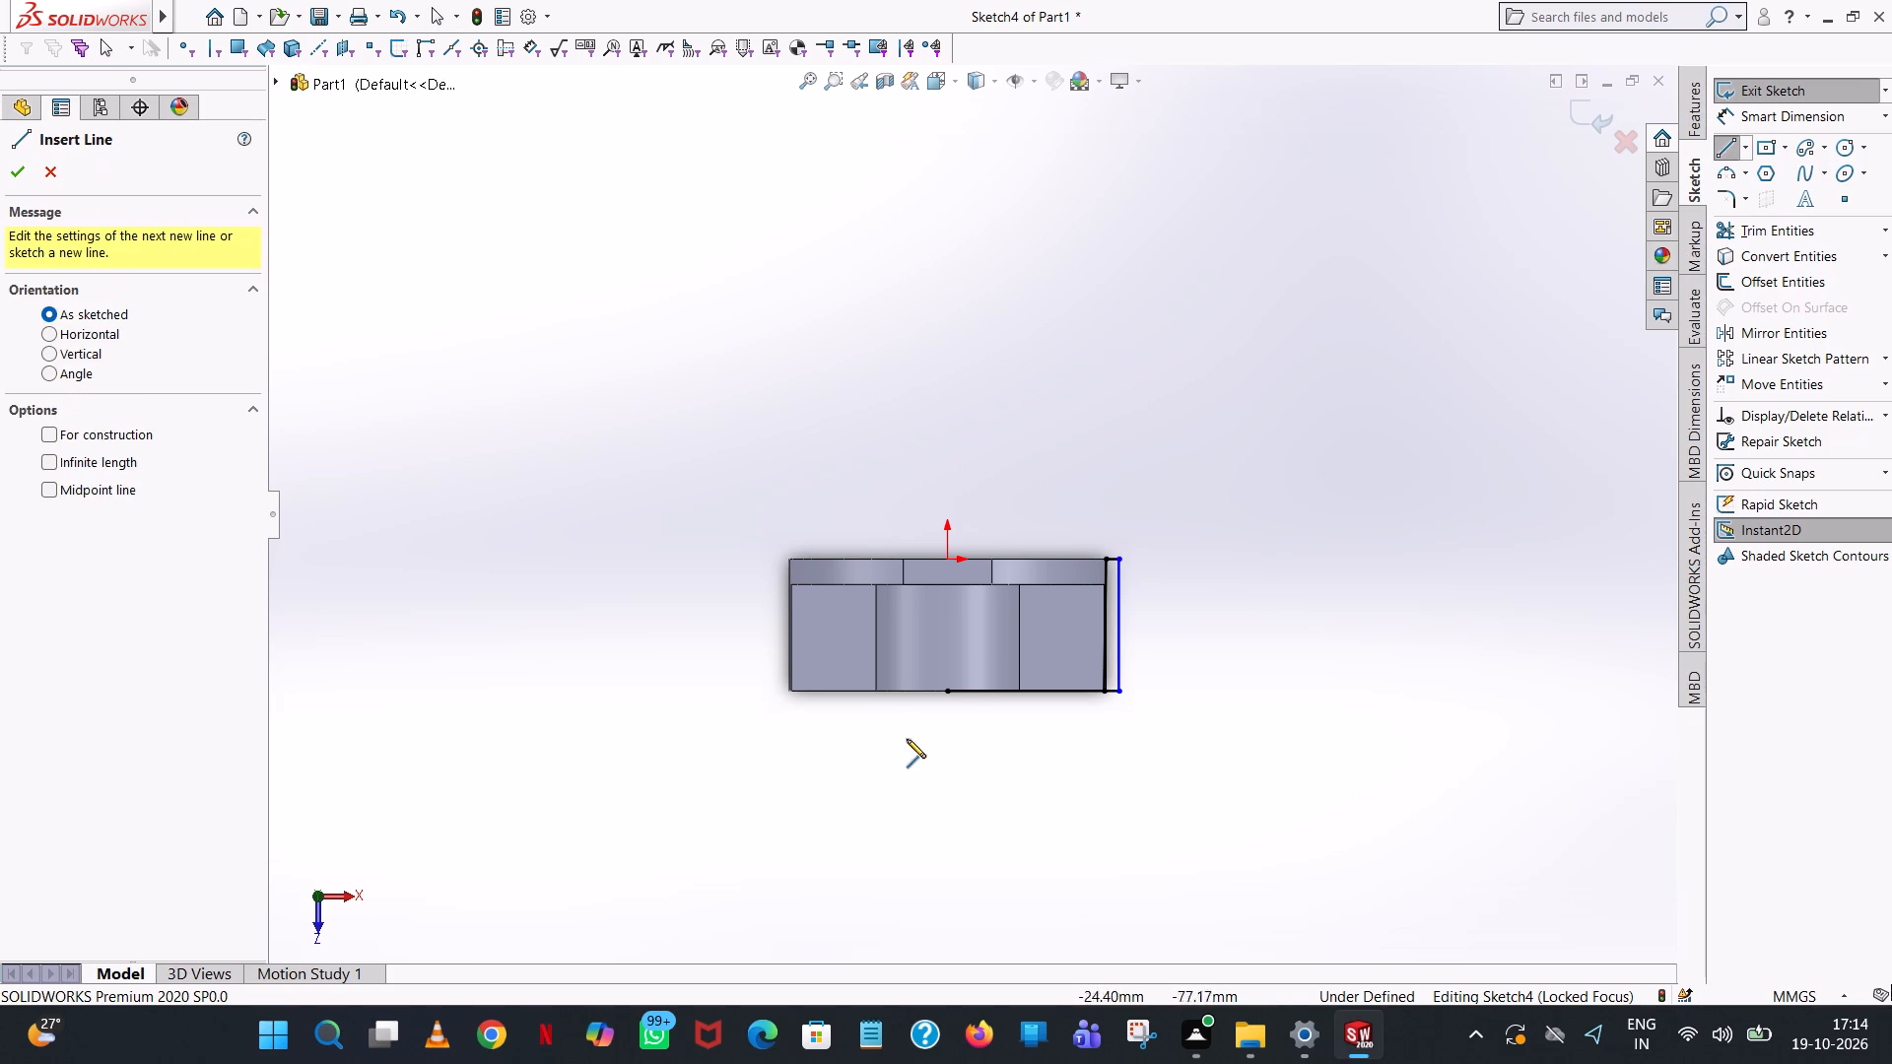
{"action": "left_click", "coordinate": [943, 692]}
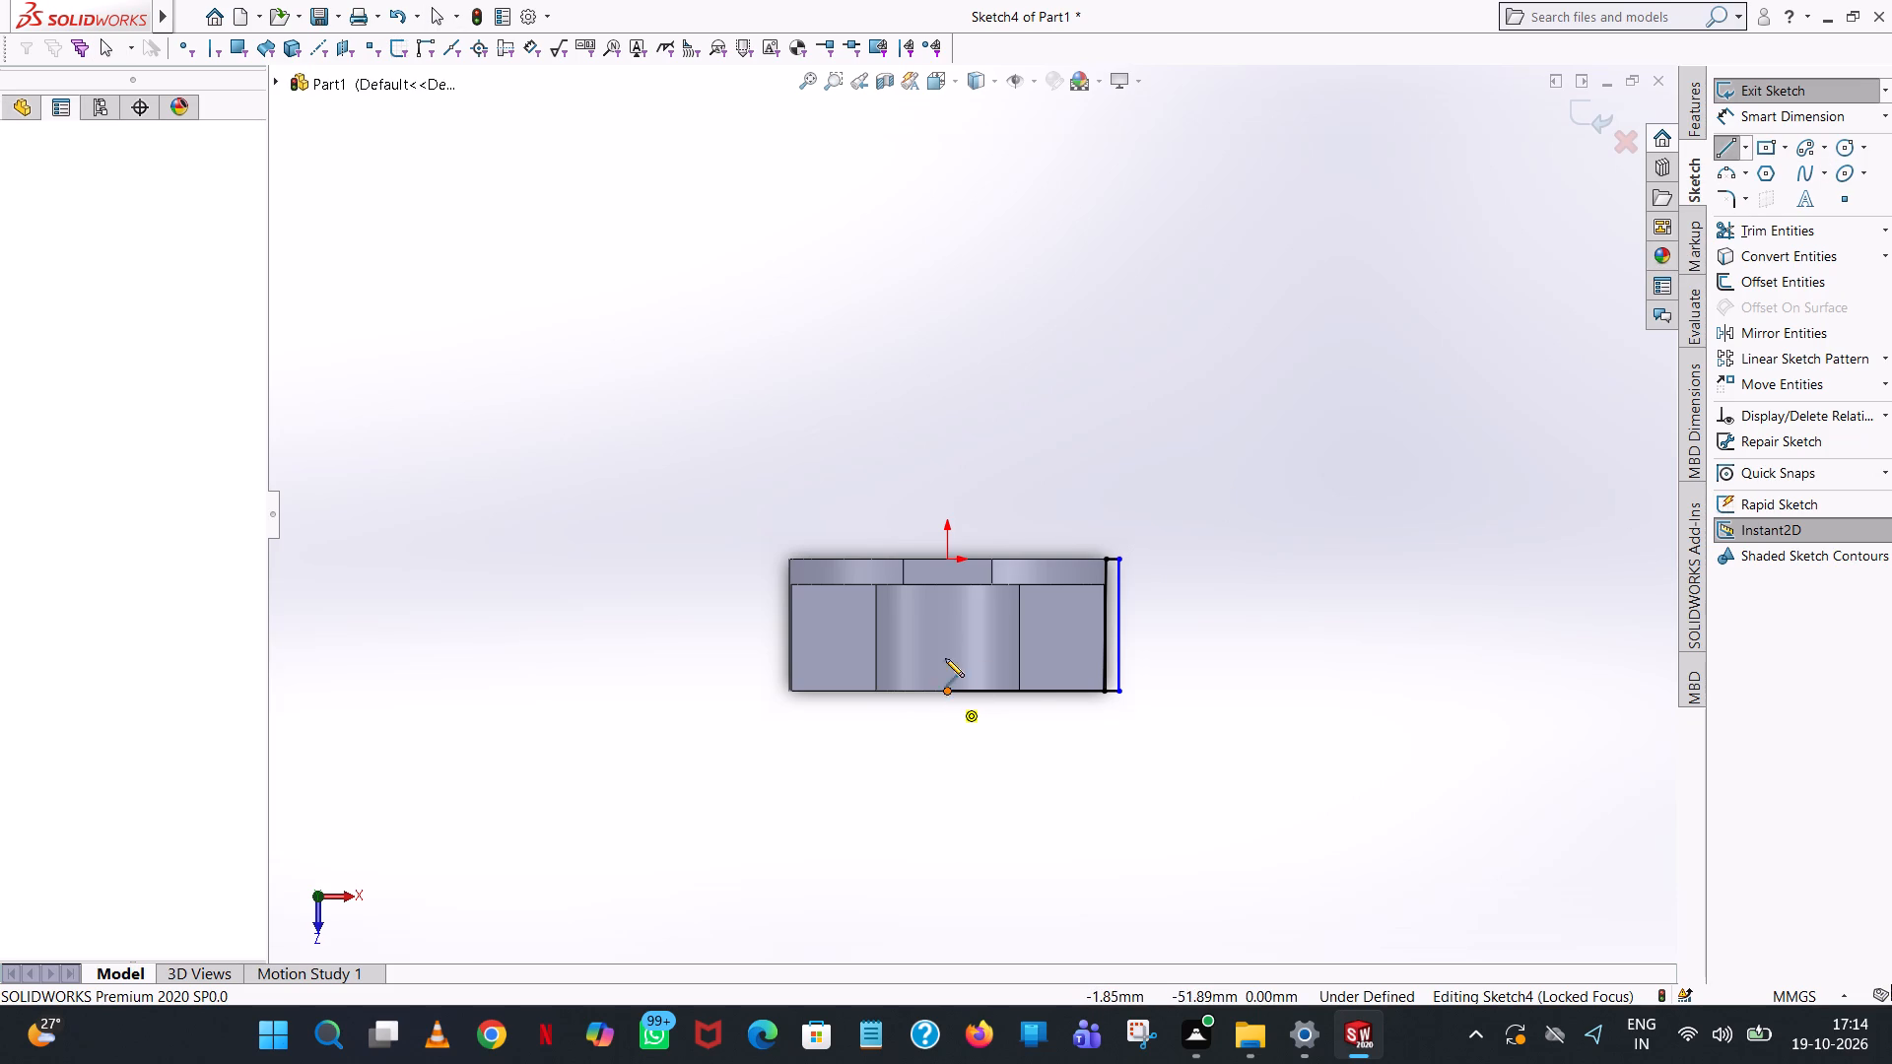
{"action": "left_click", "coordinate": [947, 593]}
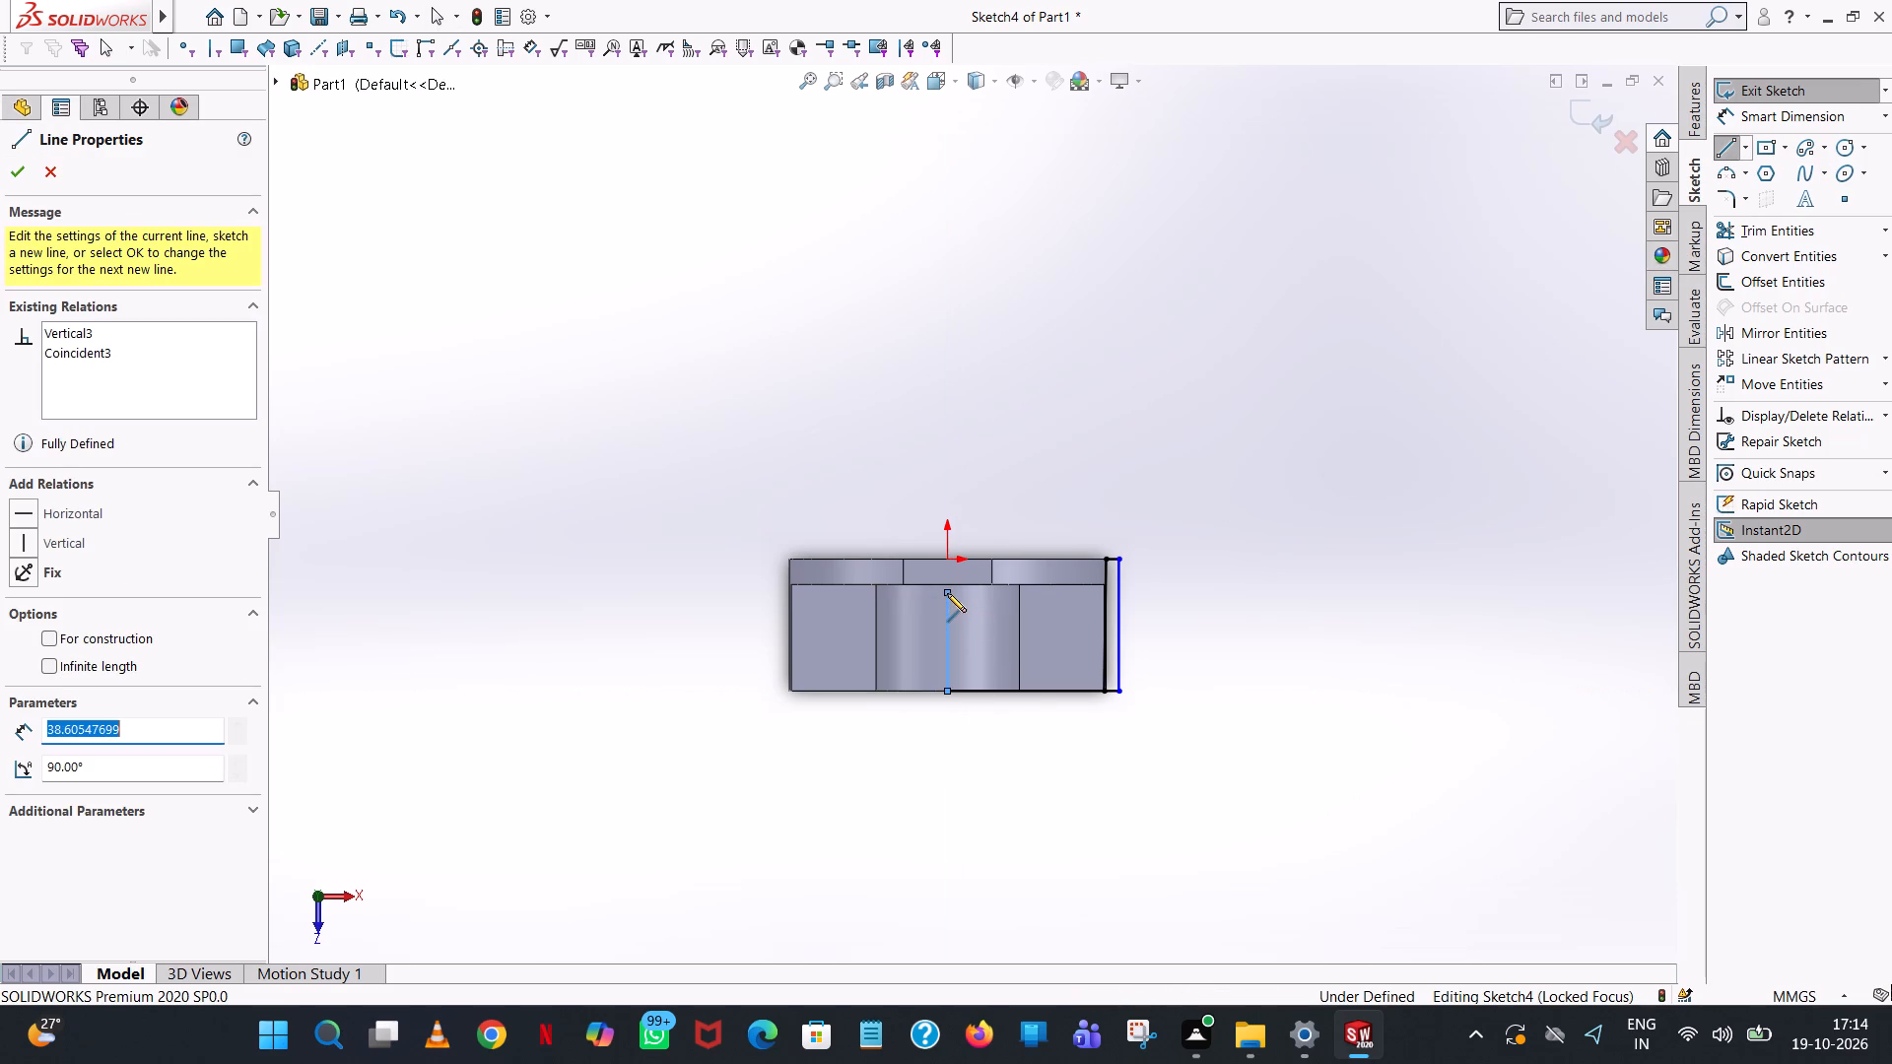
{"action": "right_click", "coordinate": [947, 593]}
{"action": "left_click", "coordinate": [967, 601]}
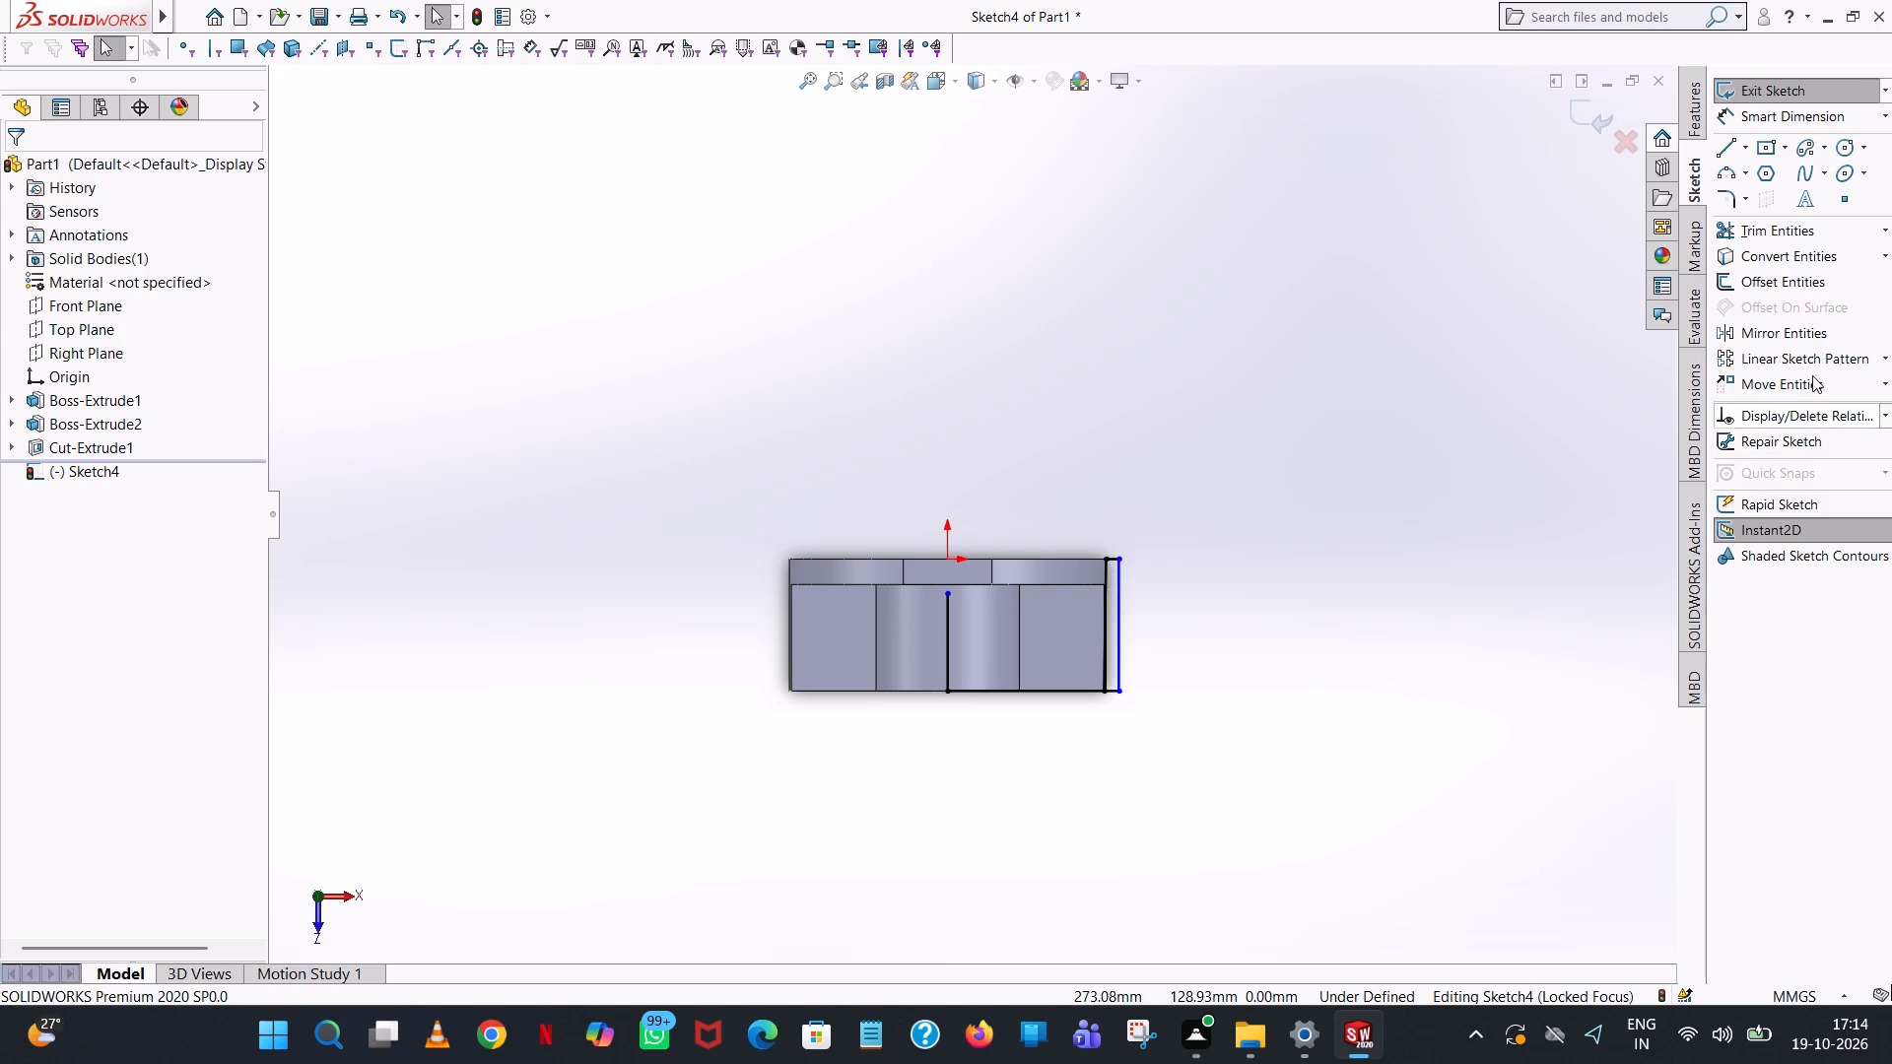
Mirror the strip's two long side lines and its short back line about the vertical centre line, keeping the originals.
{"action": "left_click", "coordinate": [1791, 328]}
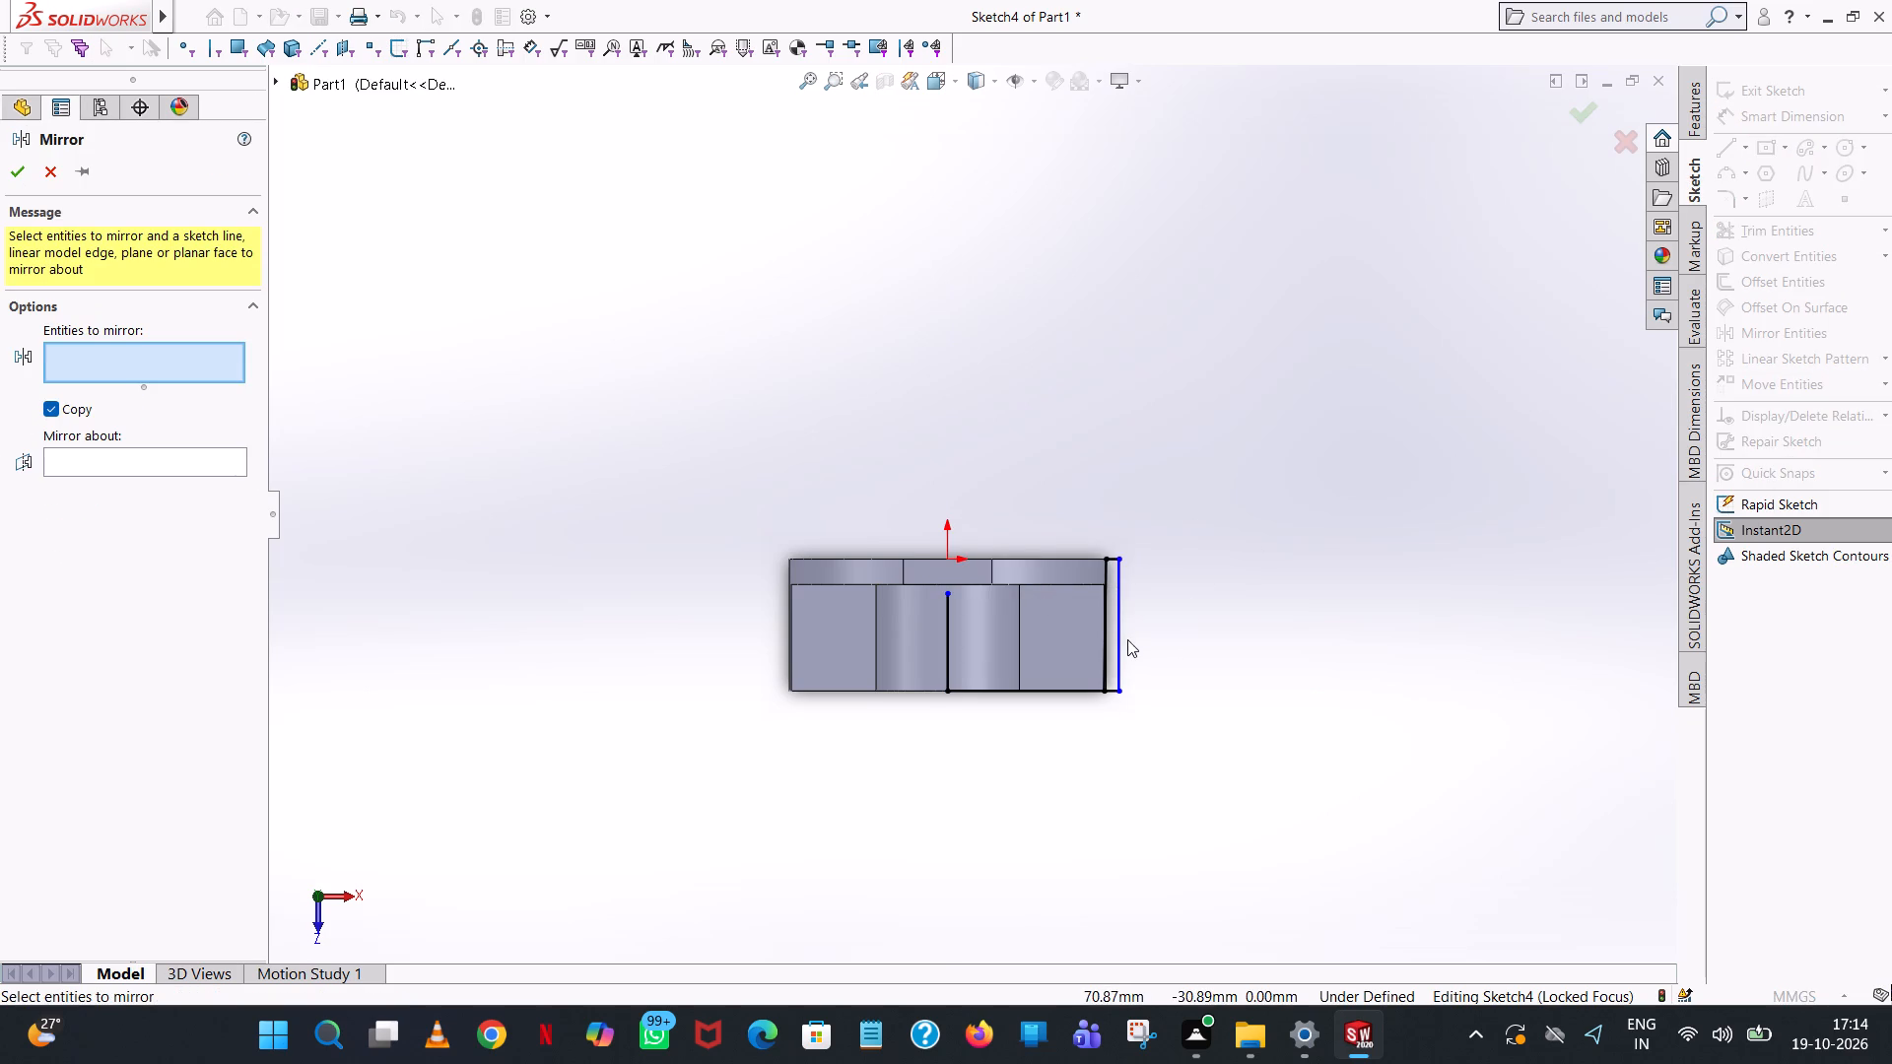
{"action": "left_click", "coordinate": [1115, 635]}
{"action": "left_click", "coordinate": [1107, 632]}
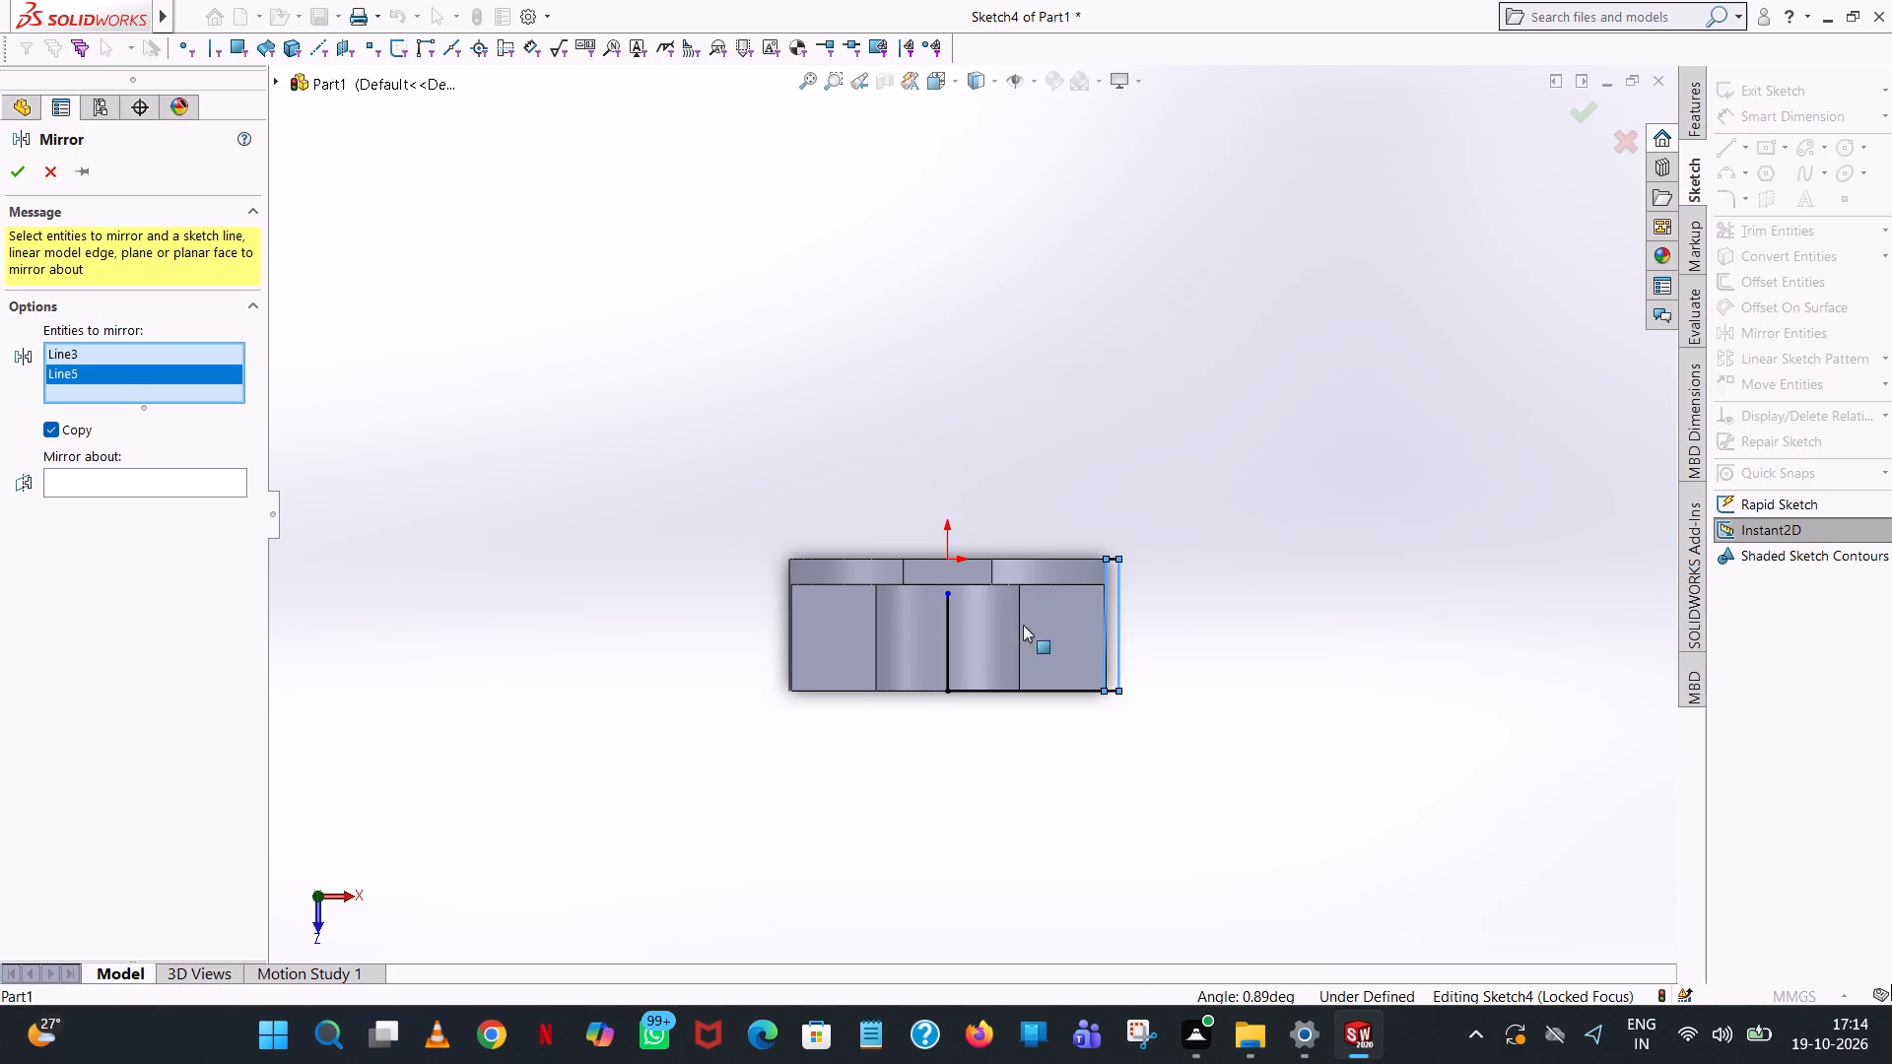
{"action": "left_click", "coordinate": [103, 490]}
{"action": "left_click", "coordinate": [103, 492]}
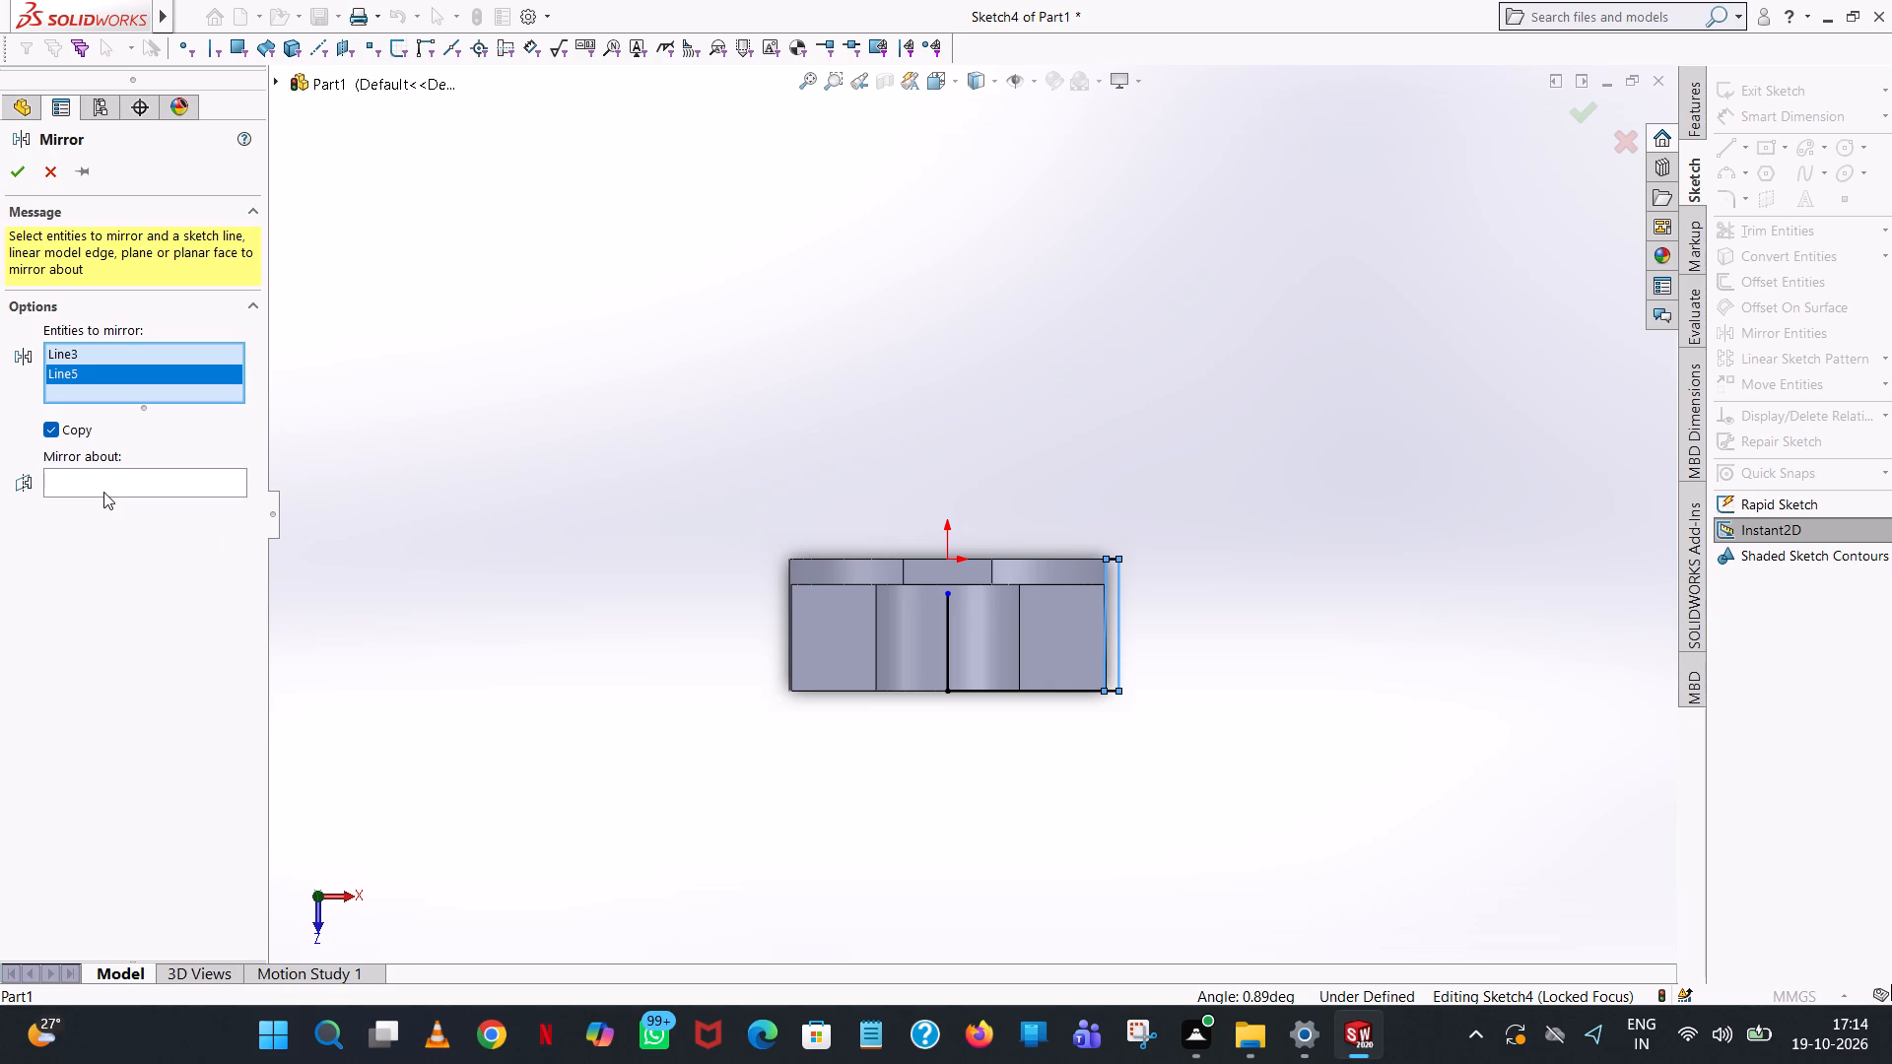
{"action": "left_click", "coordinate": [109, 483]}
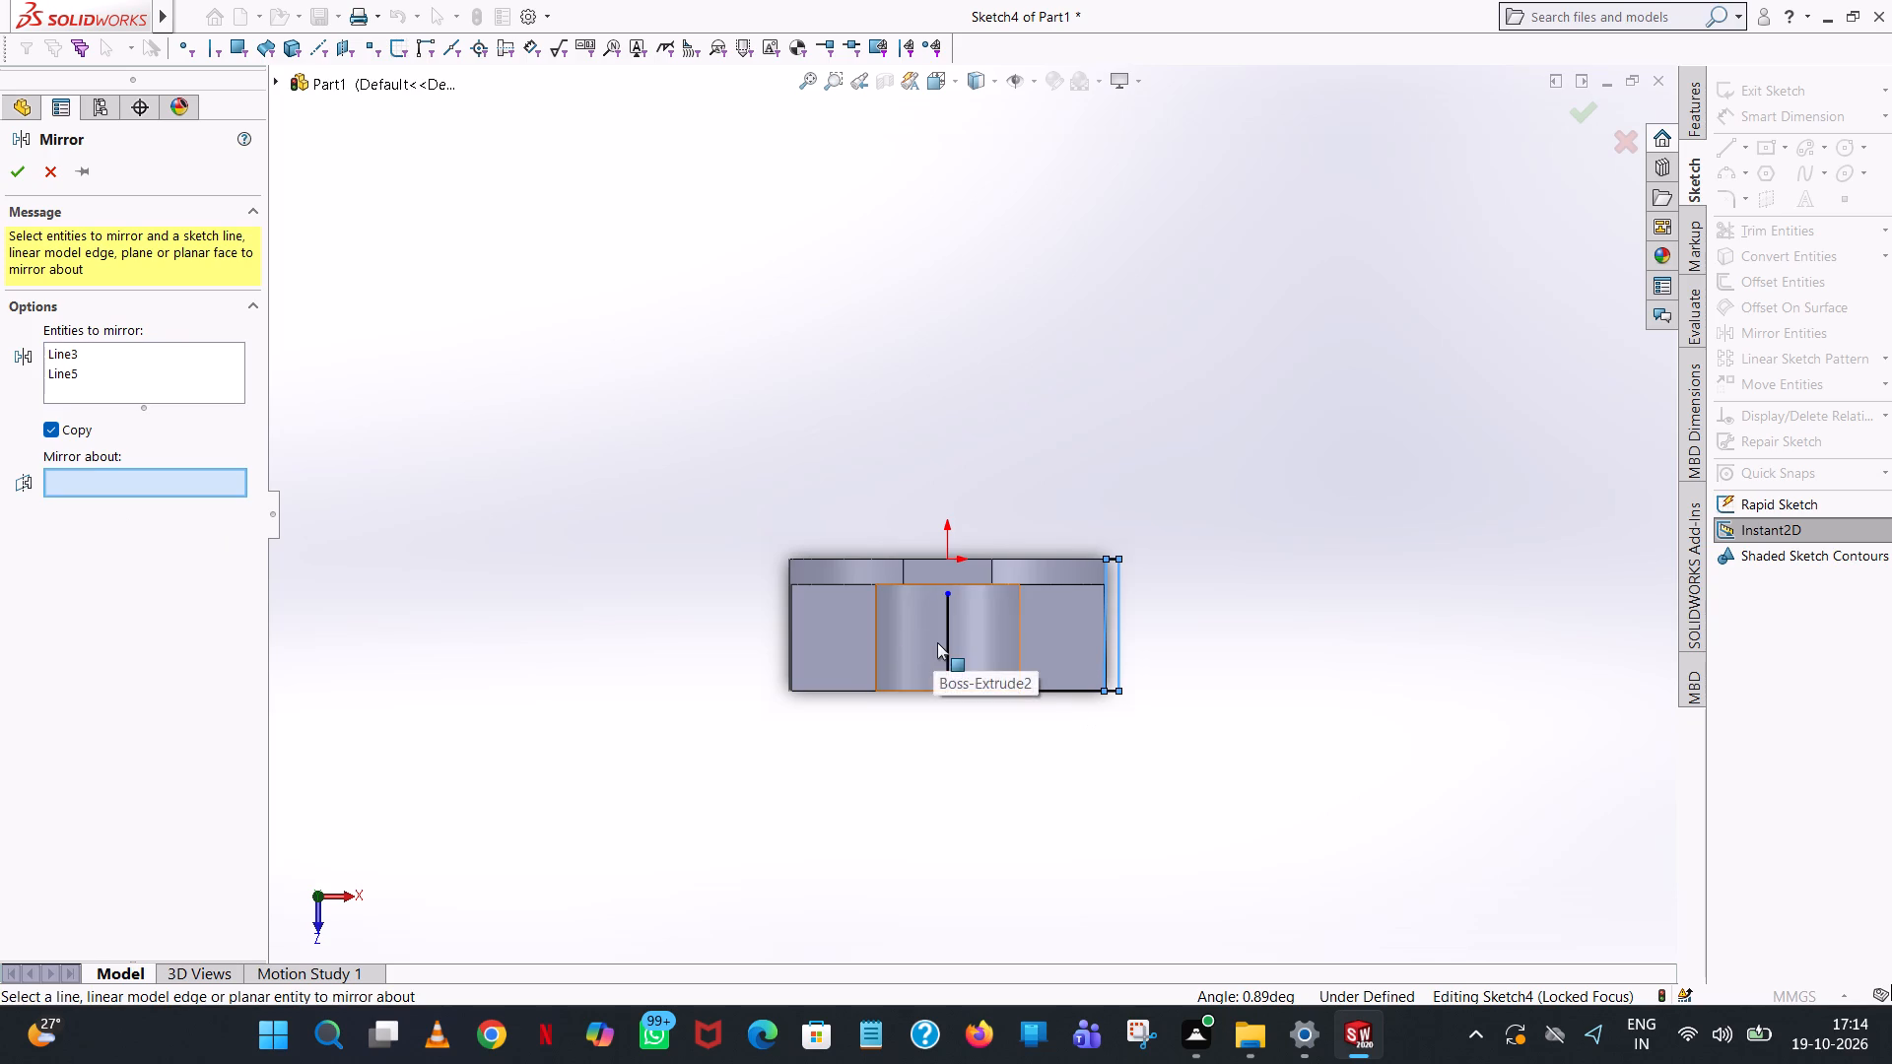
{"action": "left_click", "coordinate": [942, 630]}
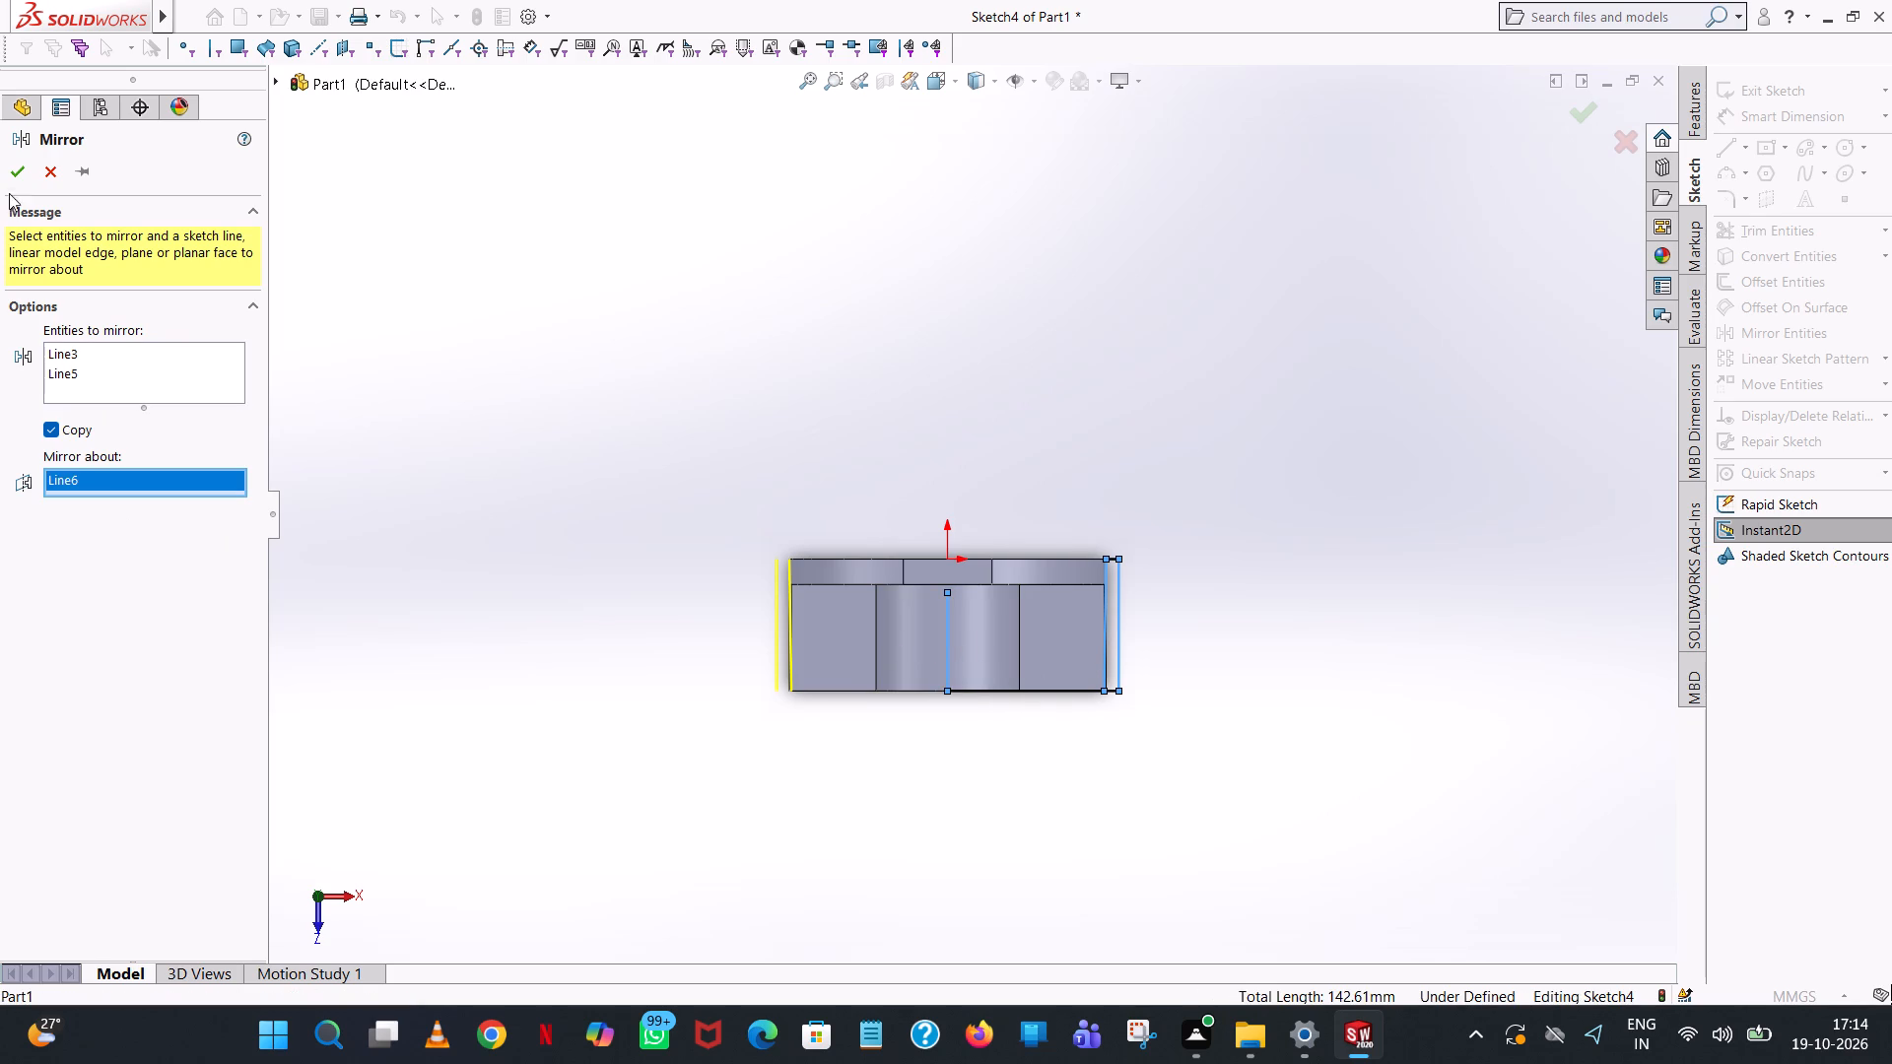
{"action": "scroll", "coordinate": [1179, 567], "scroll_direction": "down", "scroll_amount": 2}
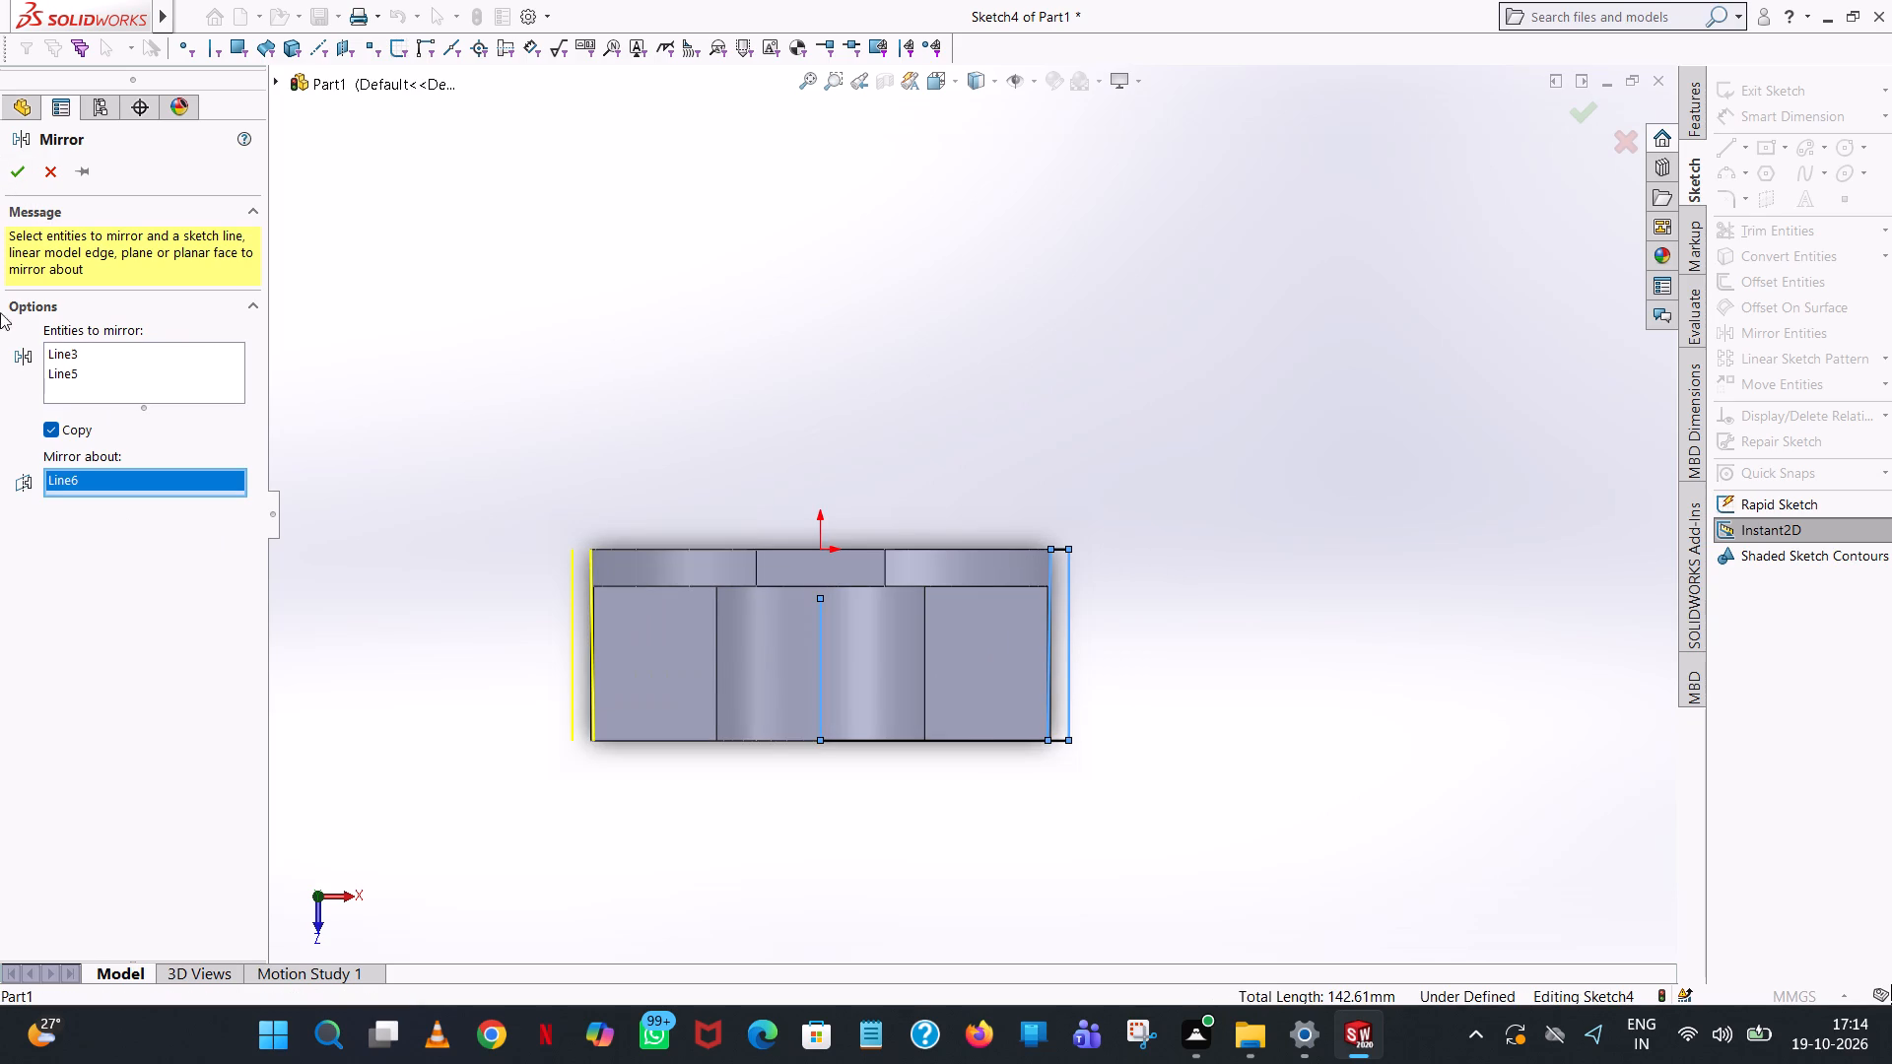
{"action": "left_click", "coordinate": [134, 395]}
{"action": "scroll", "coordinate": [826, 551], "scroll_direction": "down", "scroll_amount": 6}
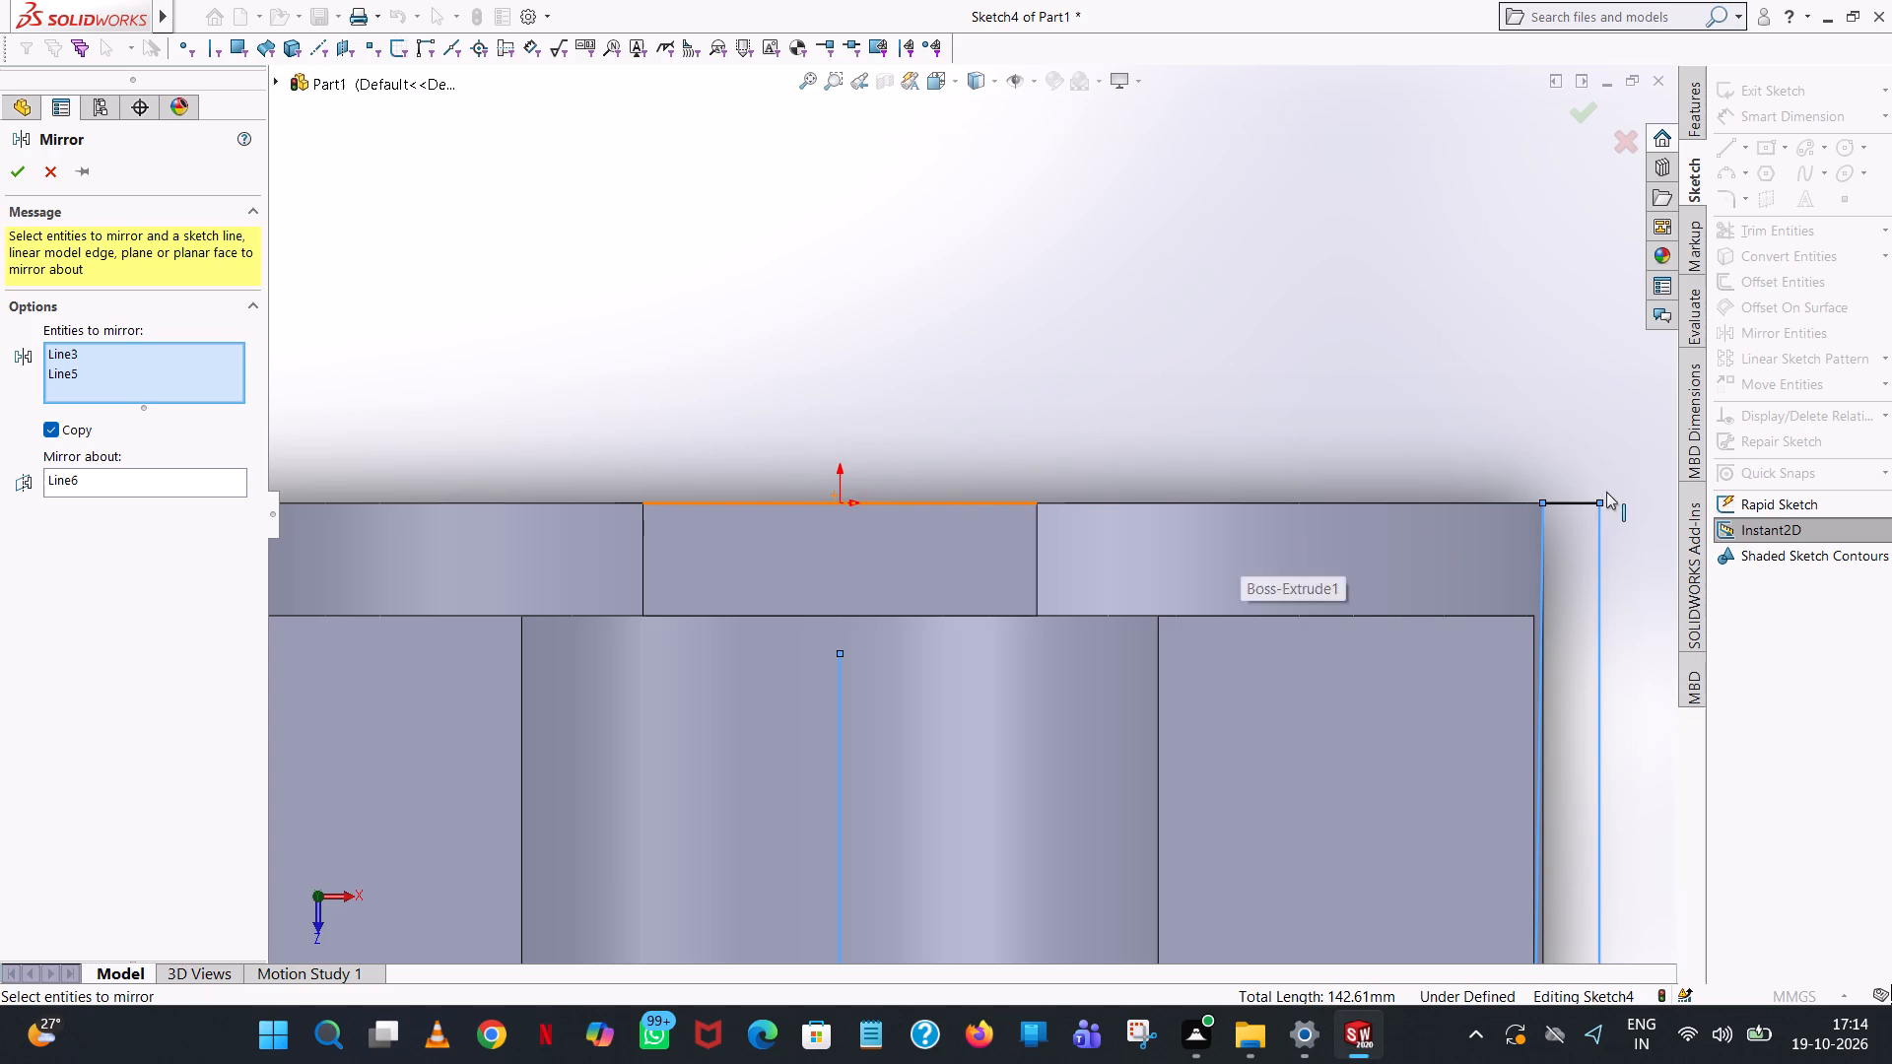
{"action": "left_click", "coordinate": [1579, 501]}
{"action": "scroll", "coordinate": [1137, 578], "scroll_direction": "up", "scroll_amount": 7}
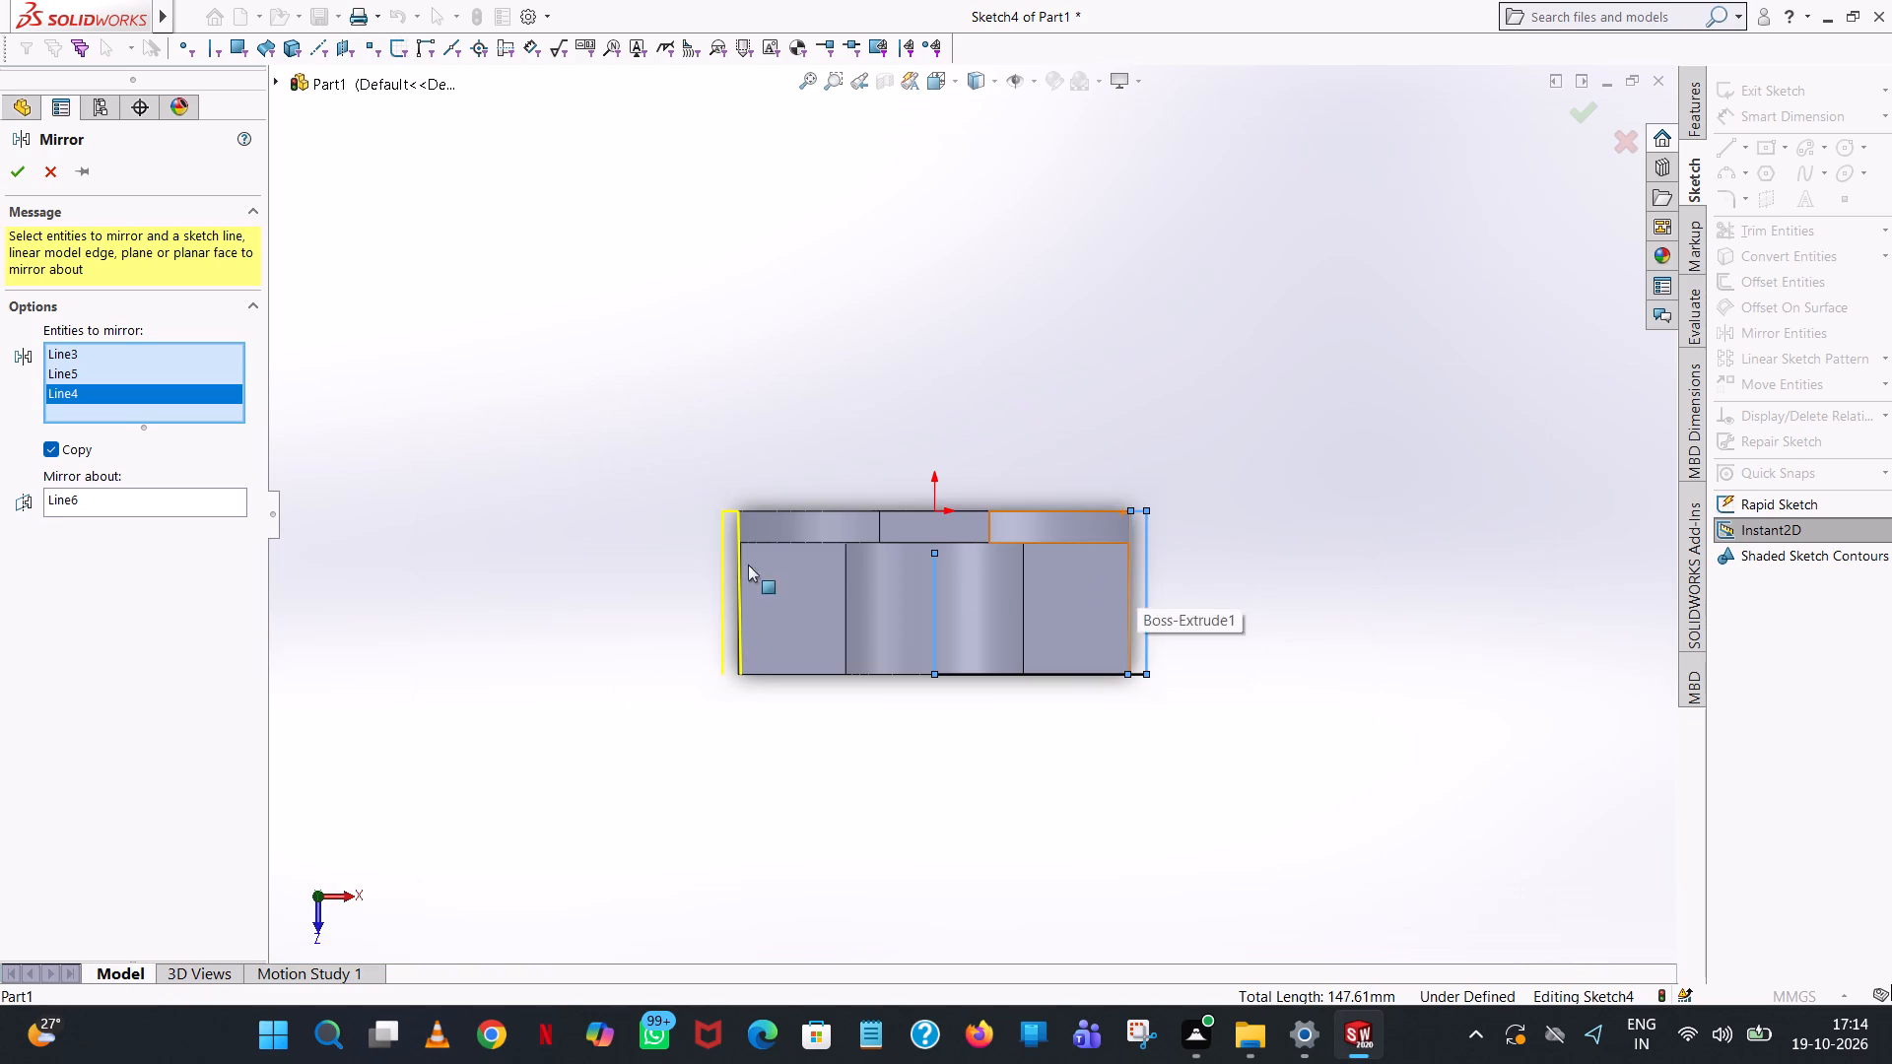
{"action": "left_click", "coordinate": [13, 166]}
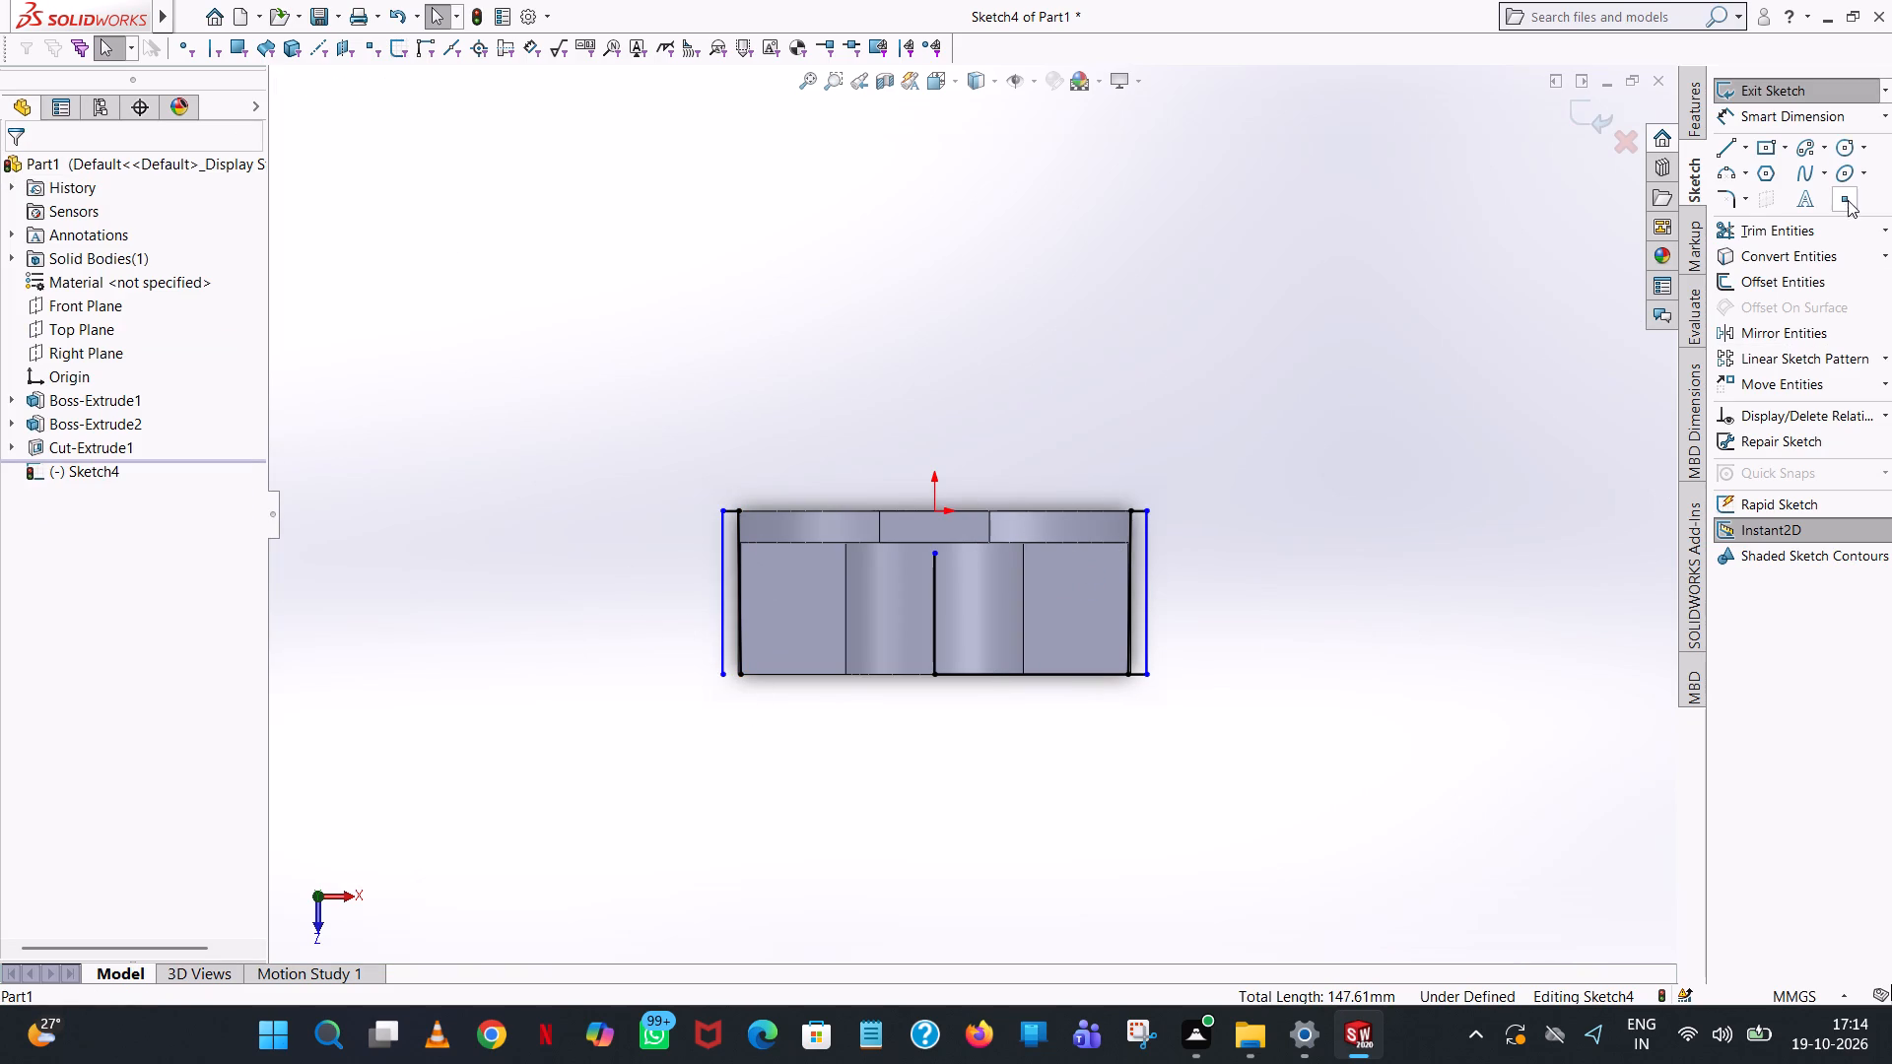
Trim away the vertical centre line and the front-edge segment between the centre and the +X strip.
{"action": "left_click", "coordinate": [1805, 223]}
{"action": "left_click", "coordinate": [932, 638]}
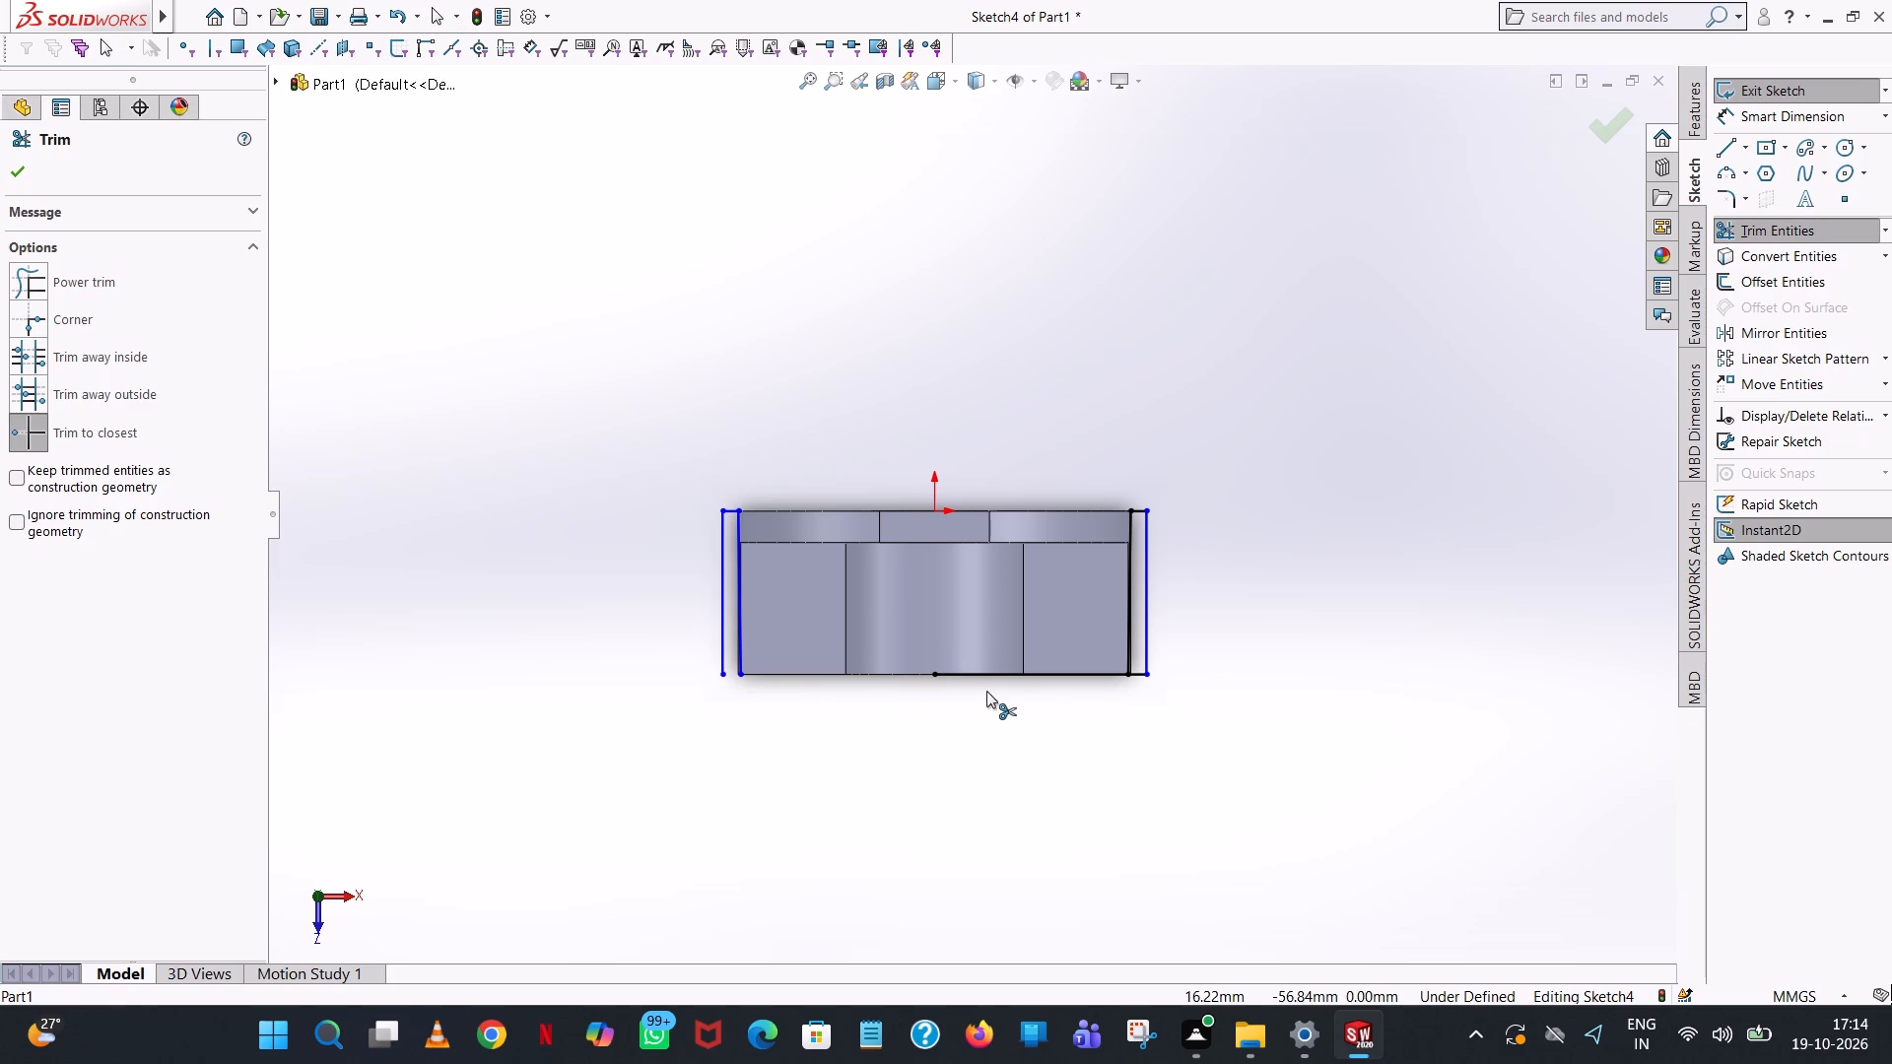
{"action": "left_click", "coordinate": [994, 676]}
{"action": "scroll", "coordinate": [910, 693], "scroll_direction": "down", "scroll_amount": 3}
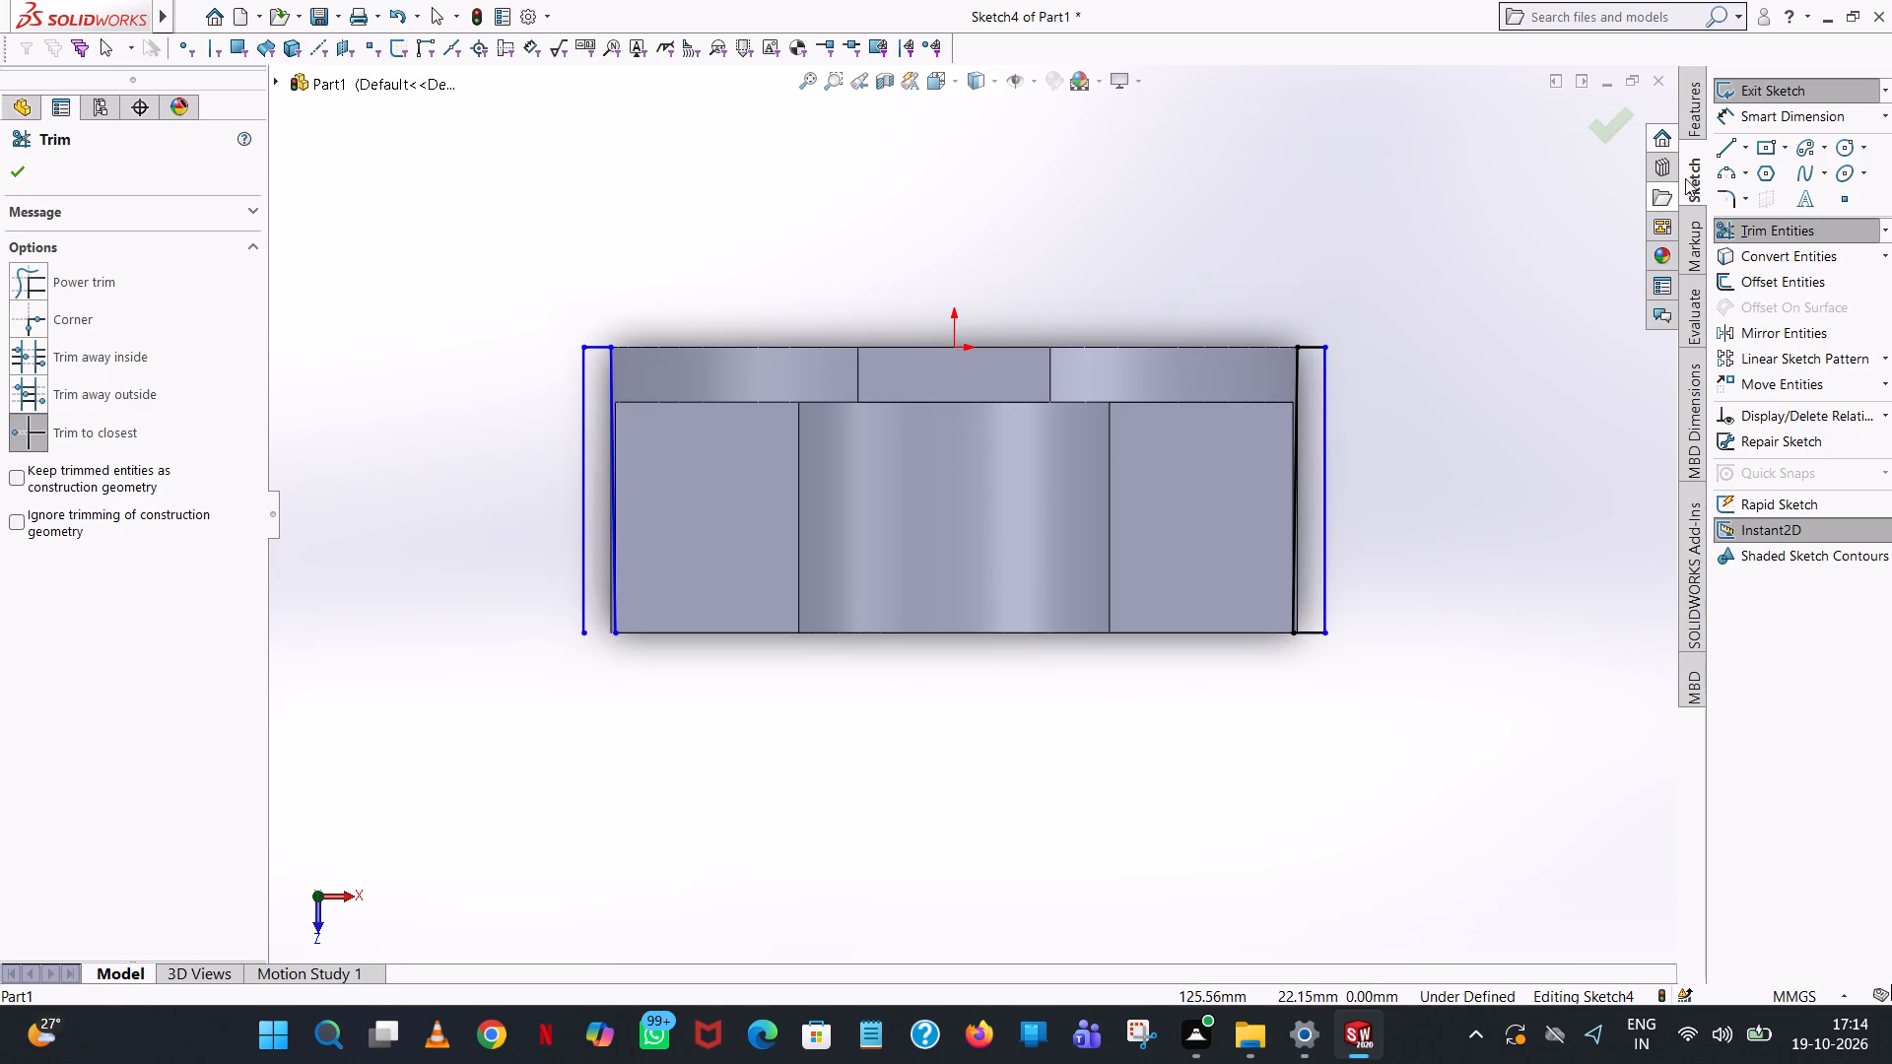
Close the open front end of the -X strip with a horizontal line about 5.81 mm long.
{"action": "left_click", "coordinate": [1721, 145]}
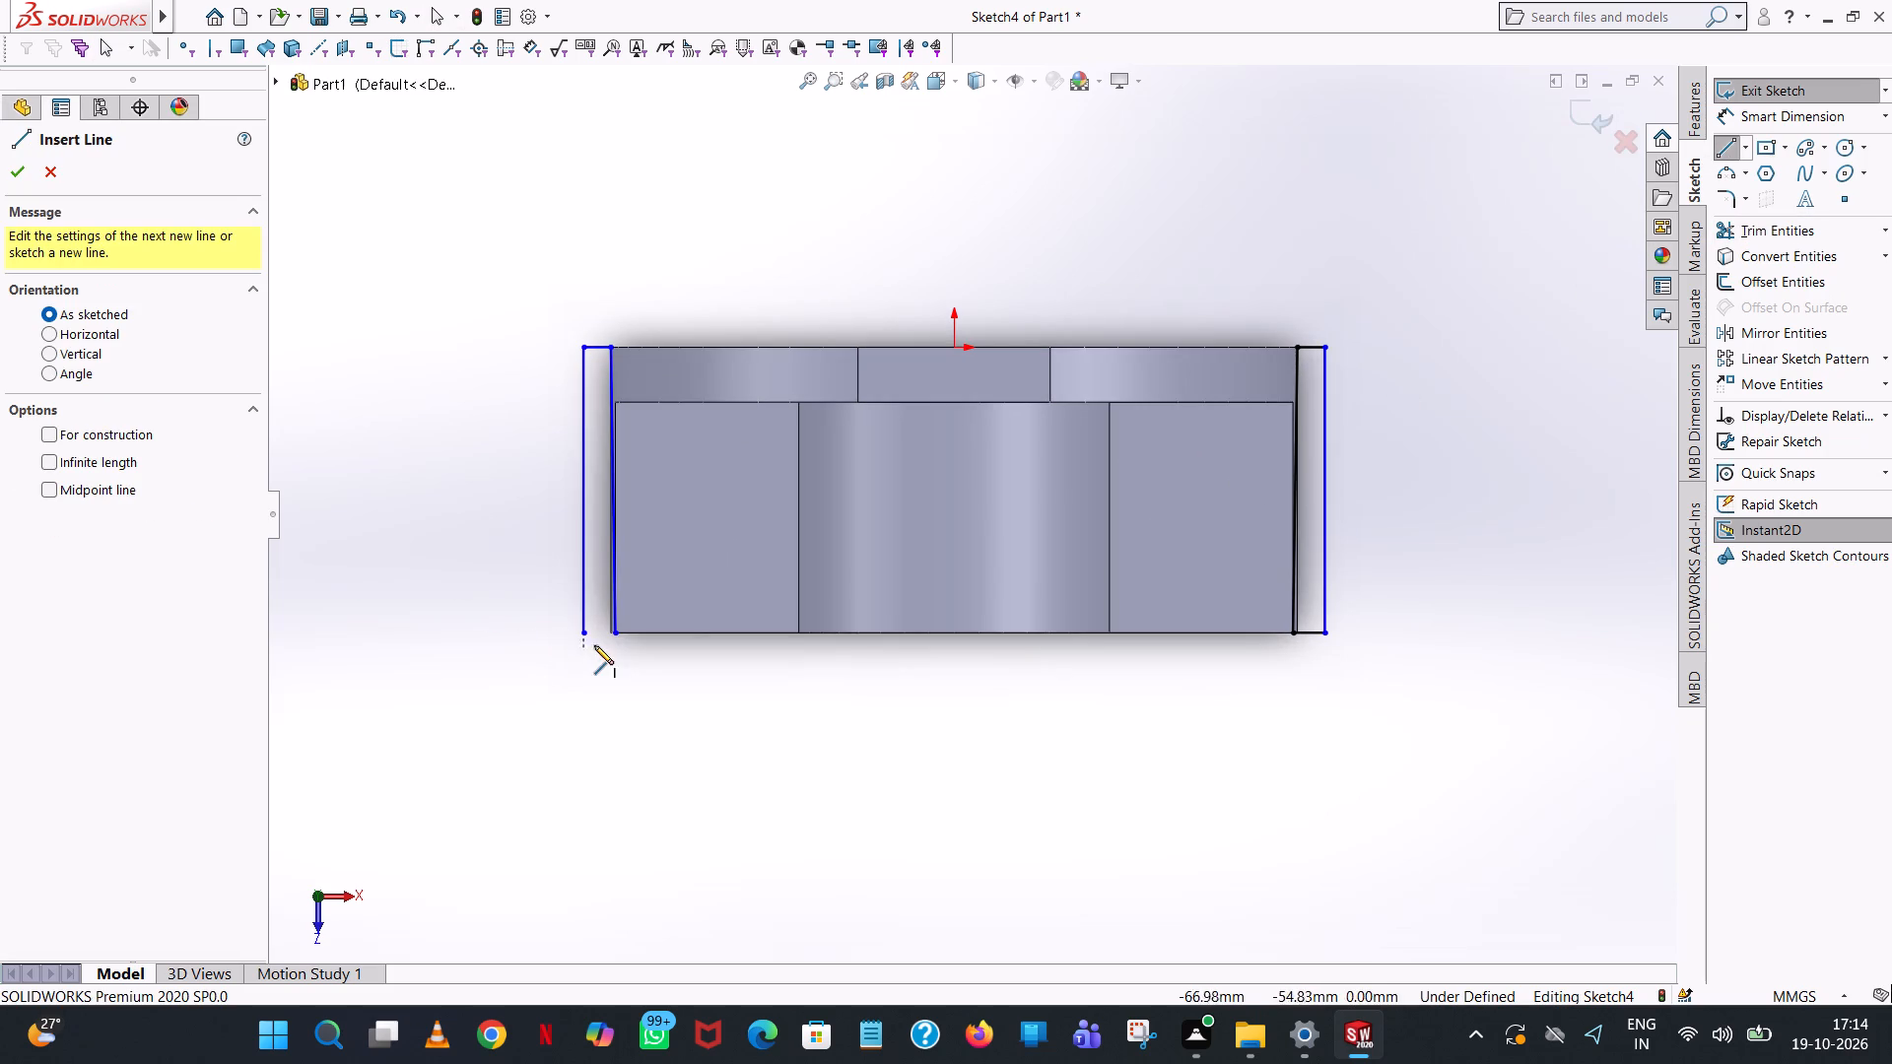
{"action": "left_click", "coordinate": [587, 636]}
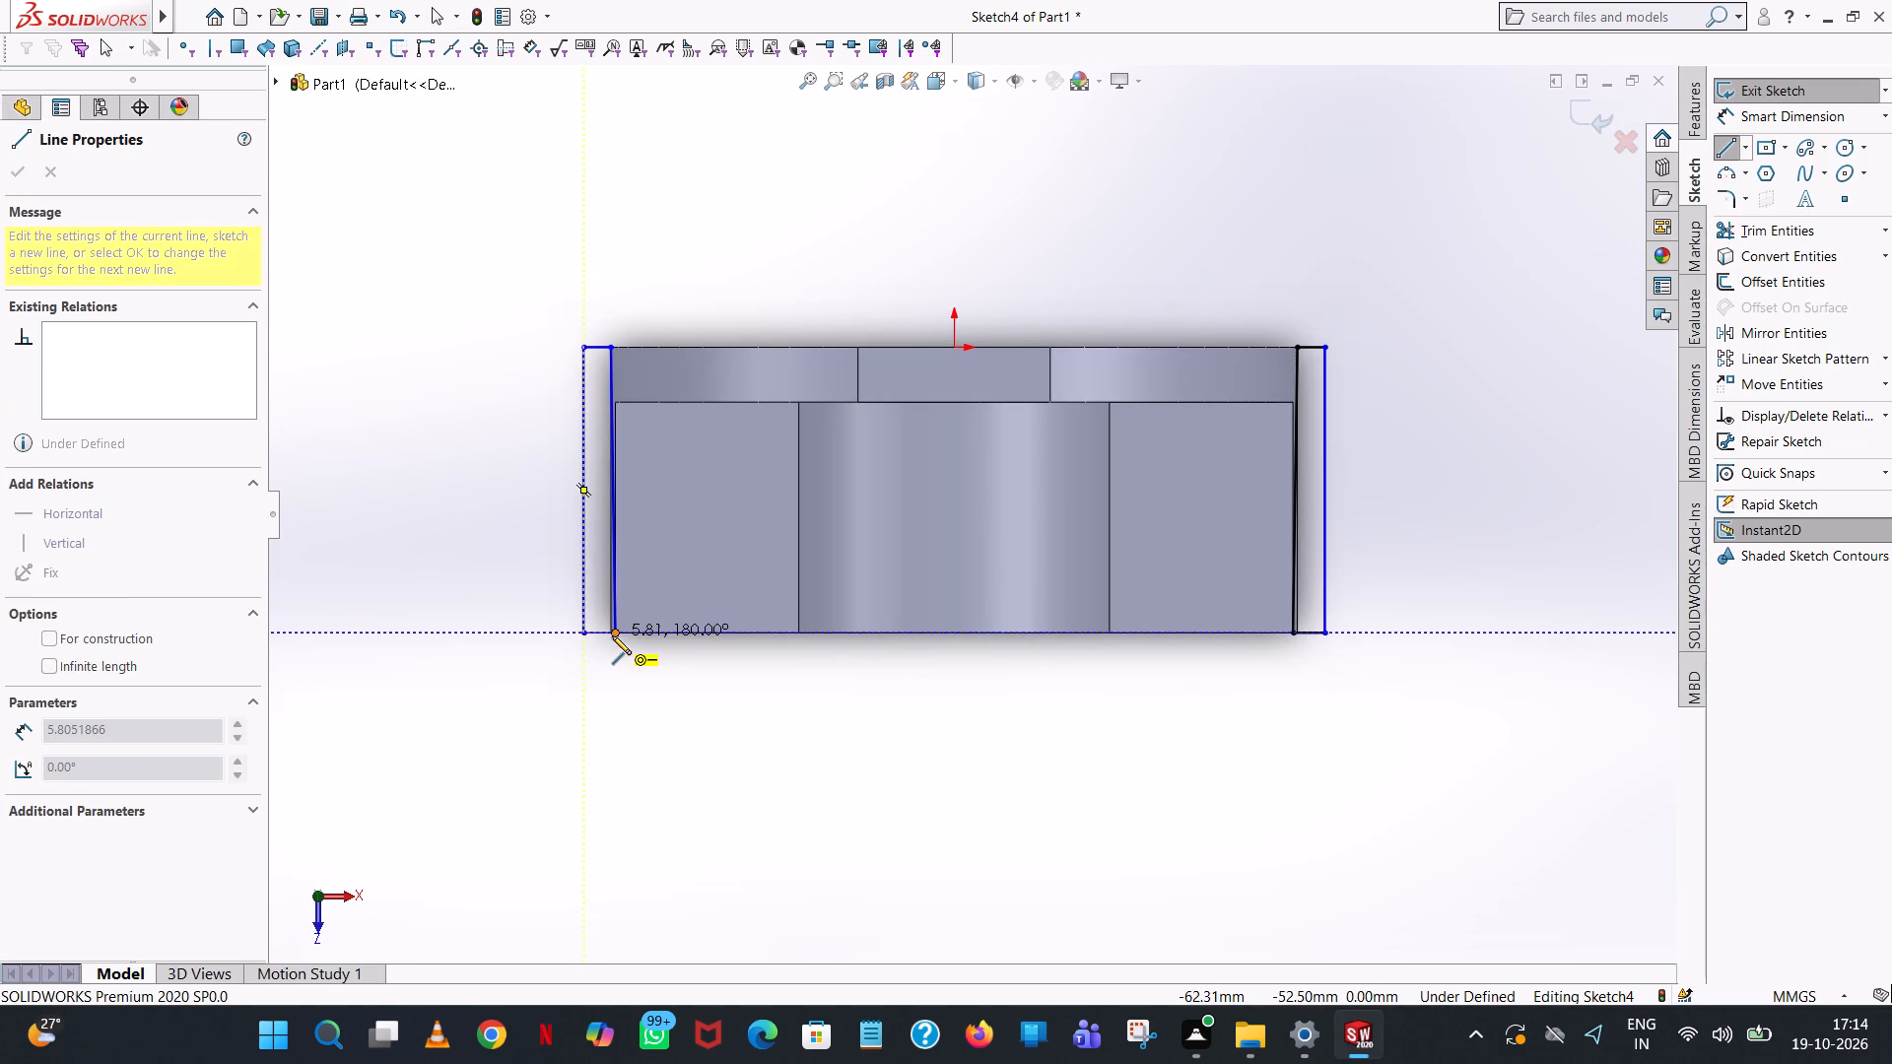
{"action": "left_click", "coordinate": [612, 635]}
{"action": "right_click", "coordinate": [612, 635]}
{"action": "left_click", "coordinate": [641, 647]}
{"action": "left_click", "coordinate": [679, 232]}
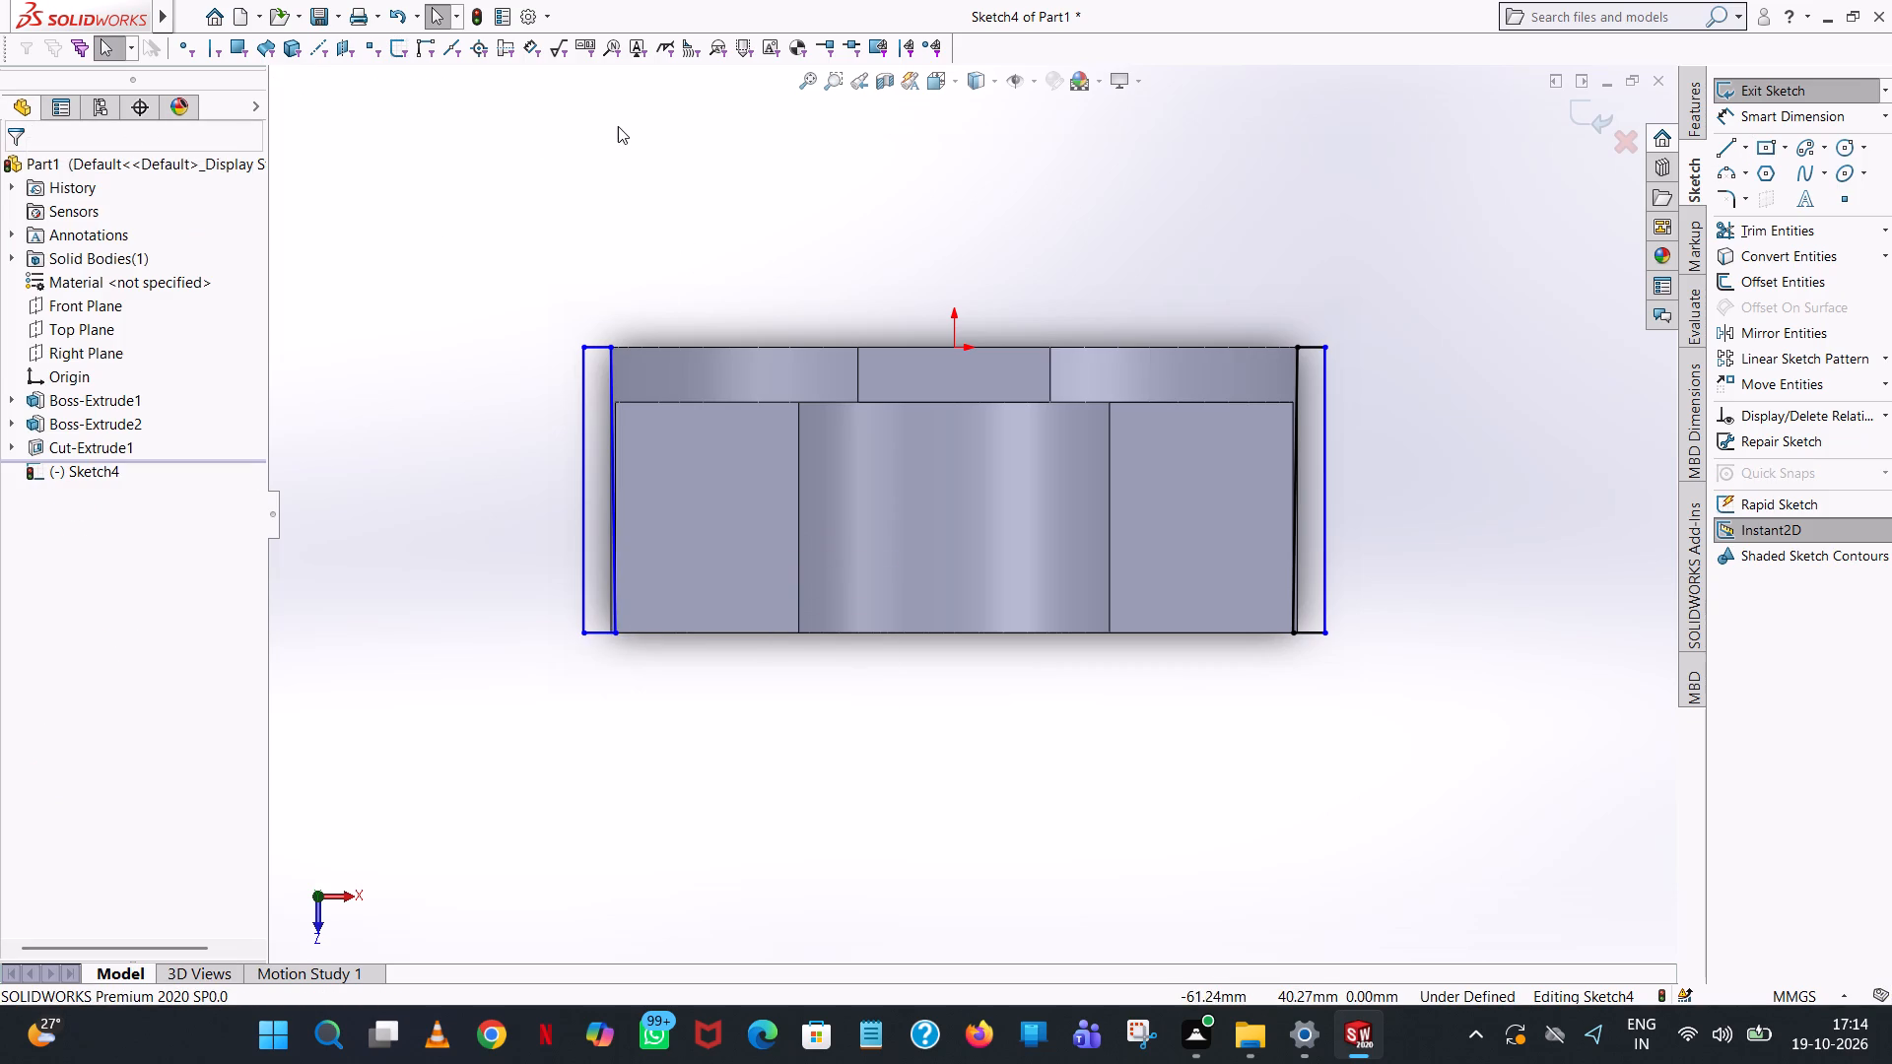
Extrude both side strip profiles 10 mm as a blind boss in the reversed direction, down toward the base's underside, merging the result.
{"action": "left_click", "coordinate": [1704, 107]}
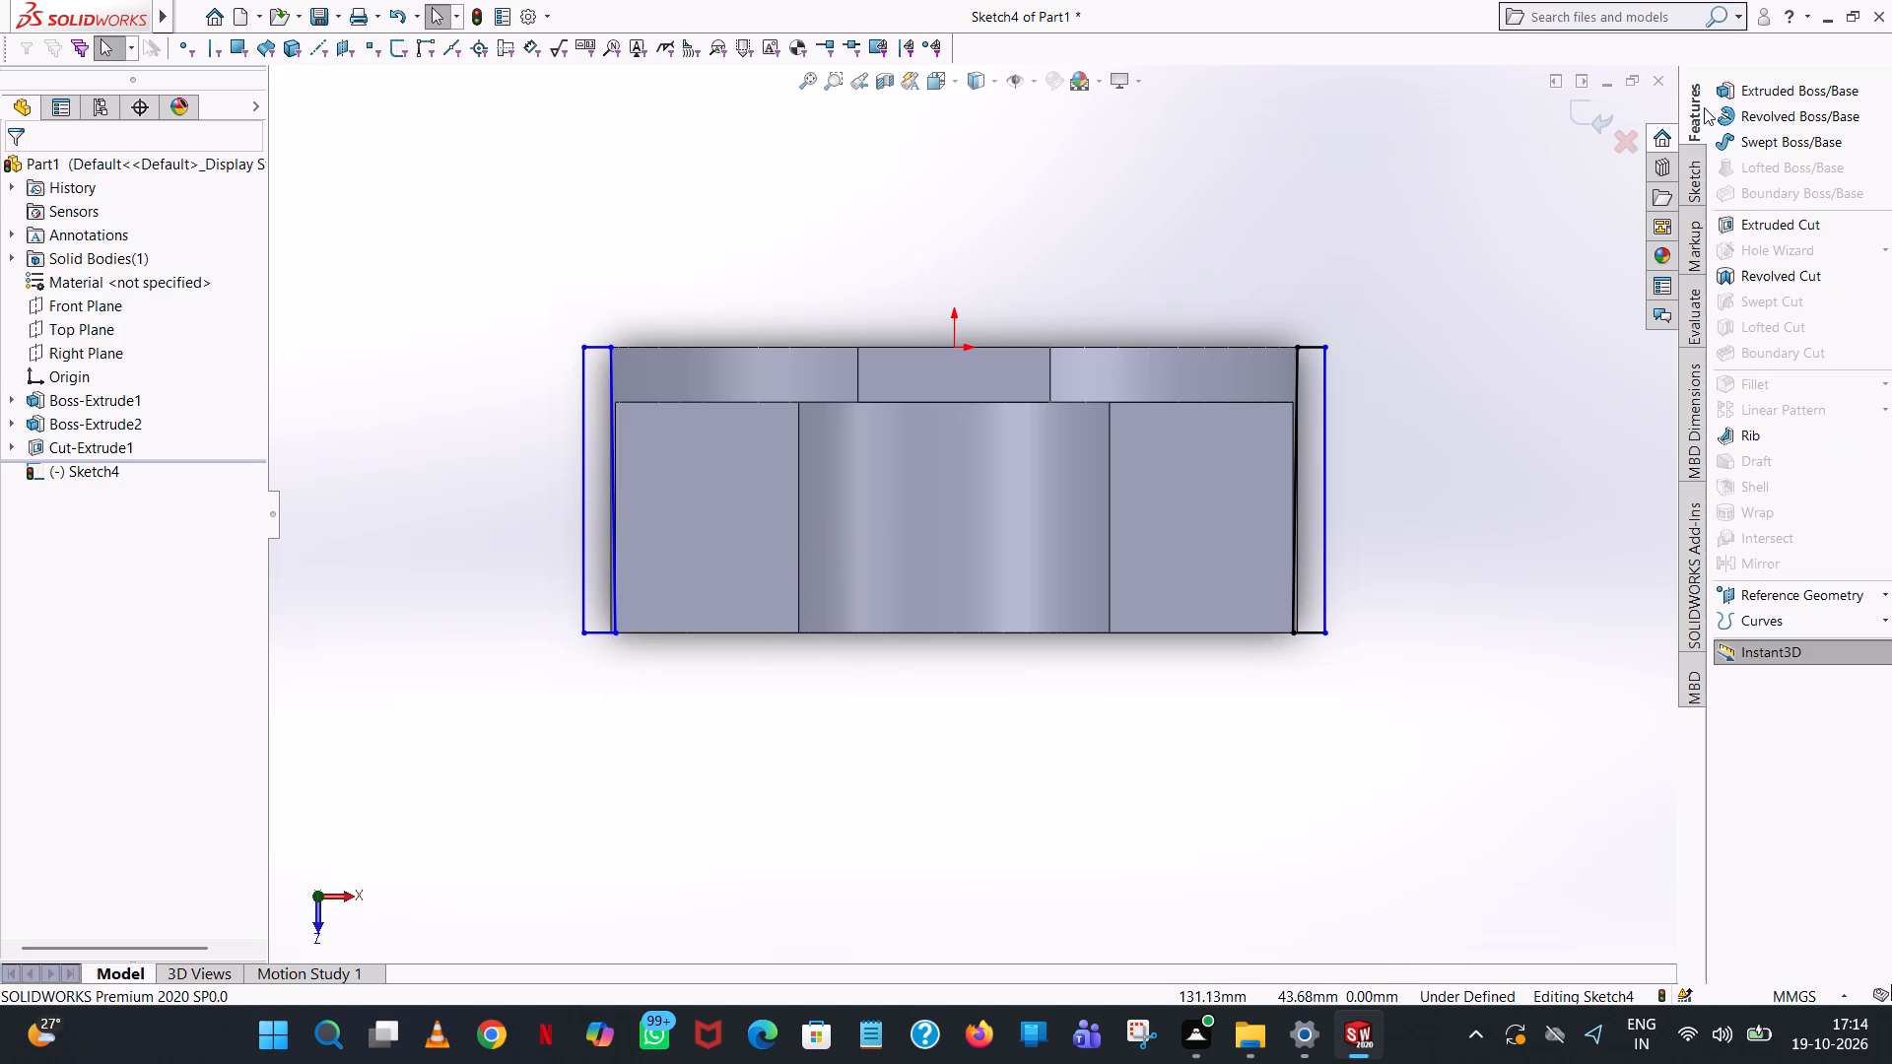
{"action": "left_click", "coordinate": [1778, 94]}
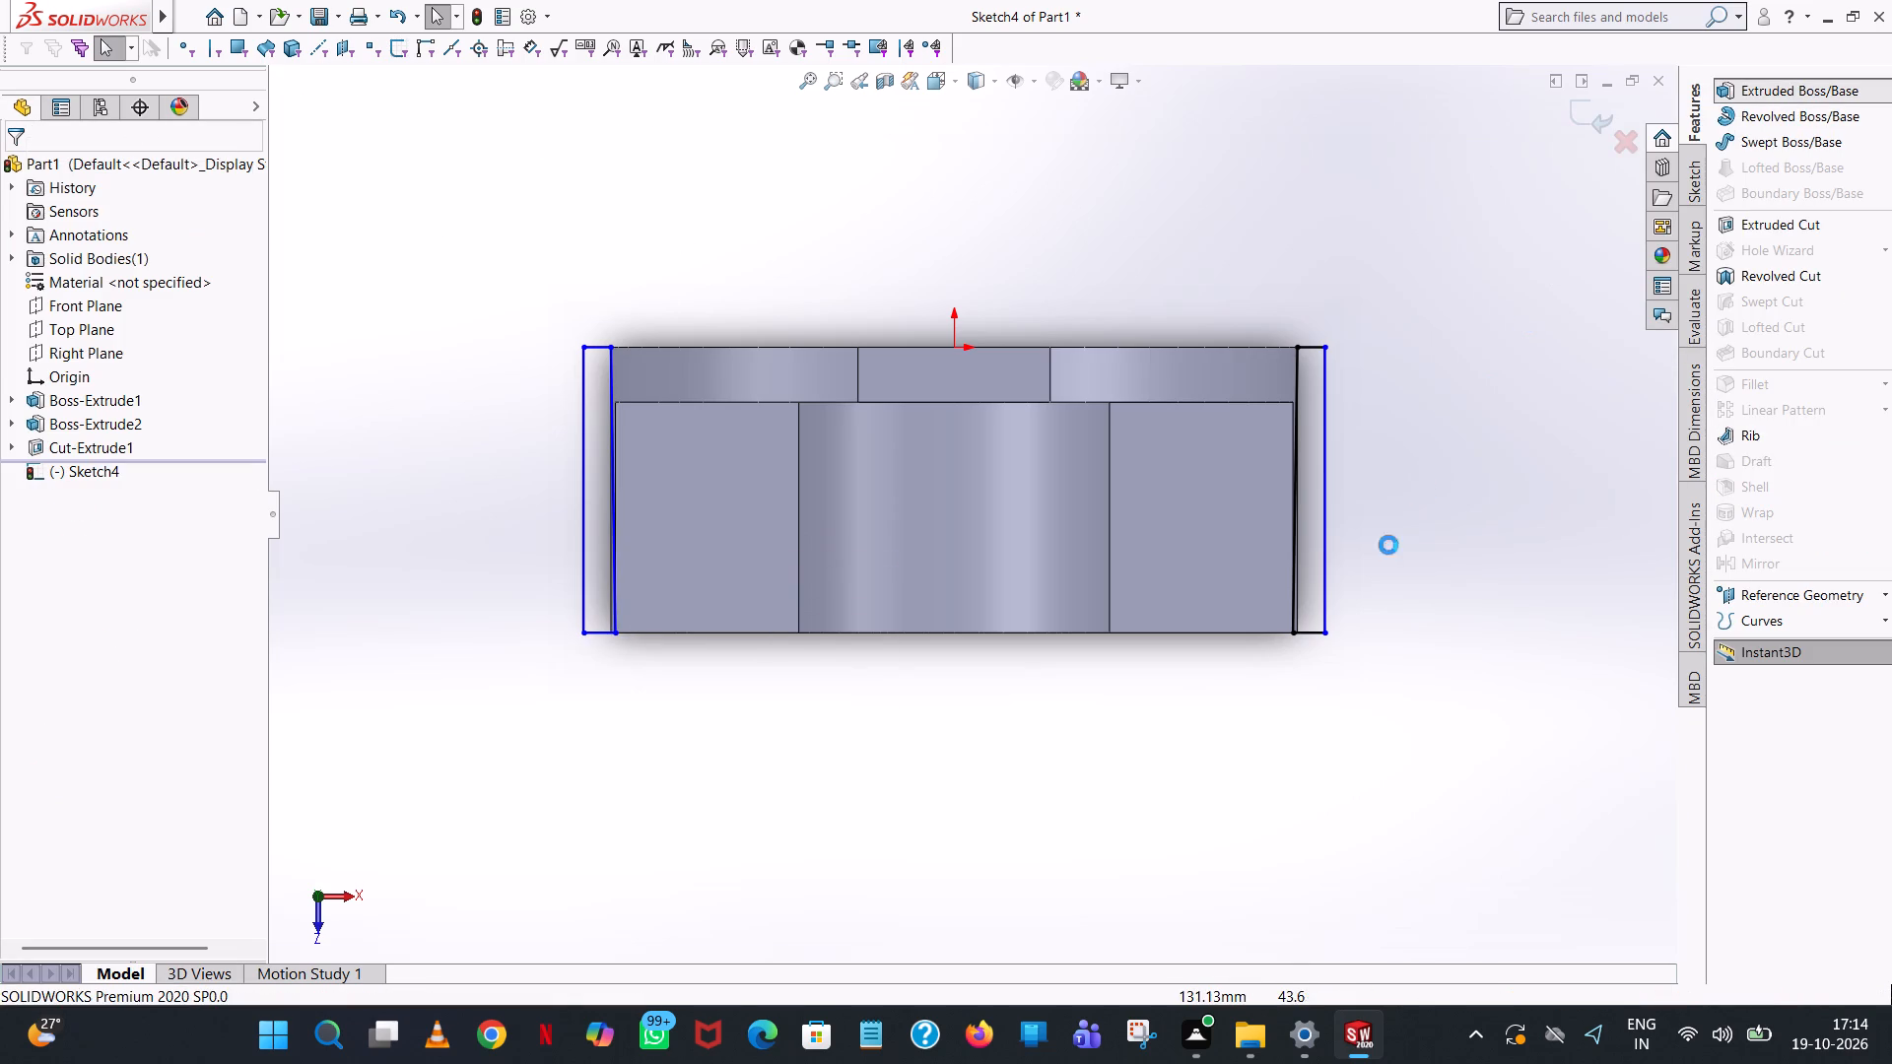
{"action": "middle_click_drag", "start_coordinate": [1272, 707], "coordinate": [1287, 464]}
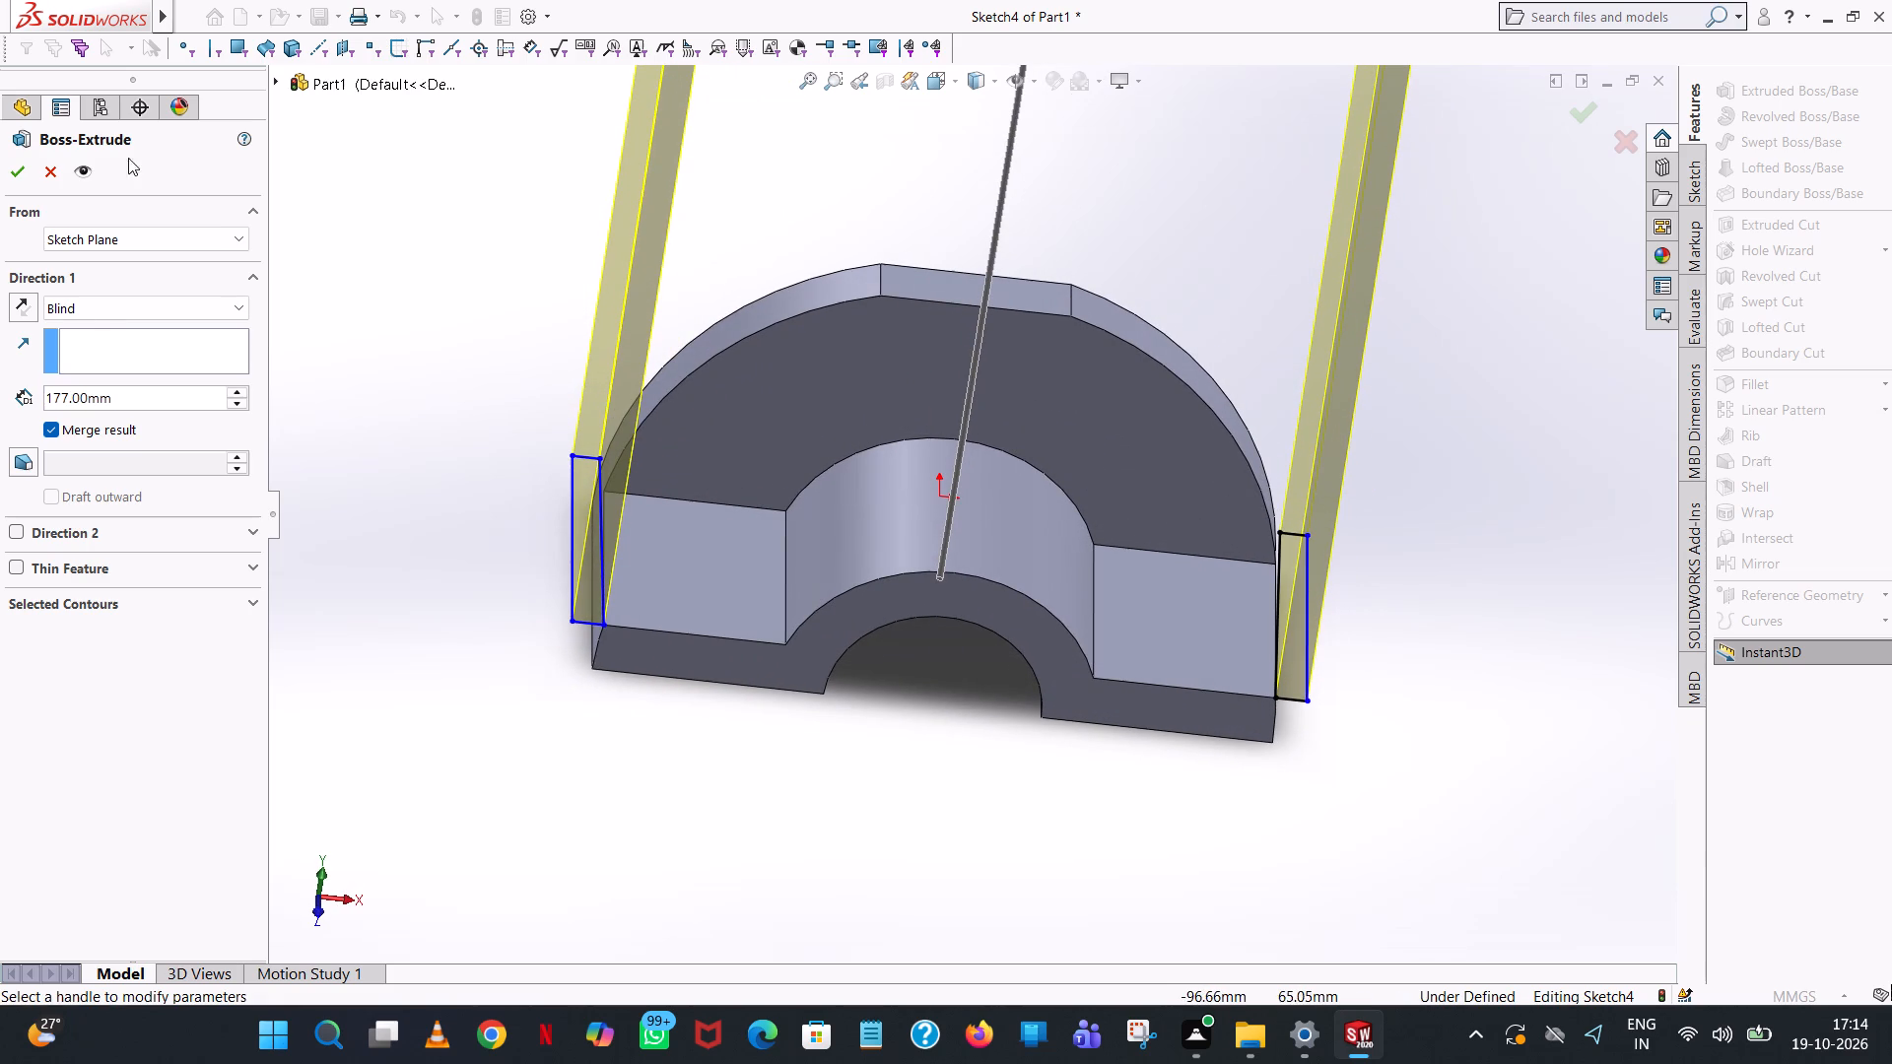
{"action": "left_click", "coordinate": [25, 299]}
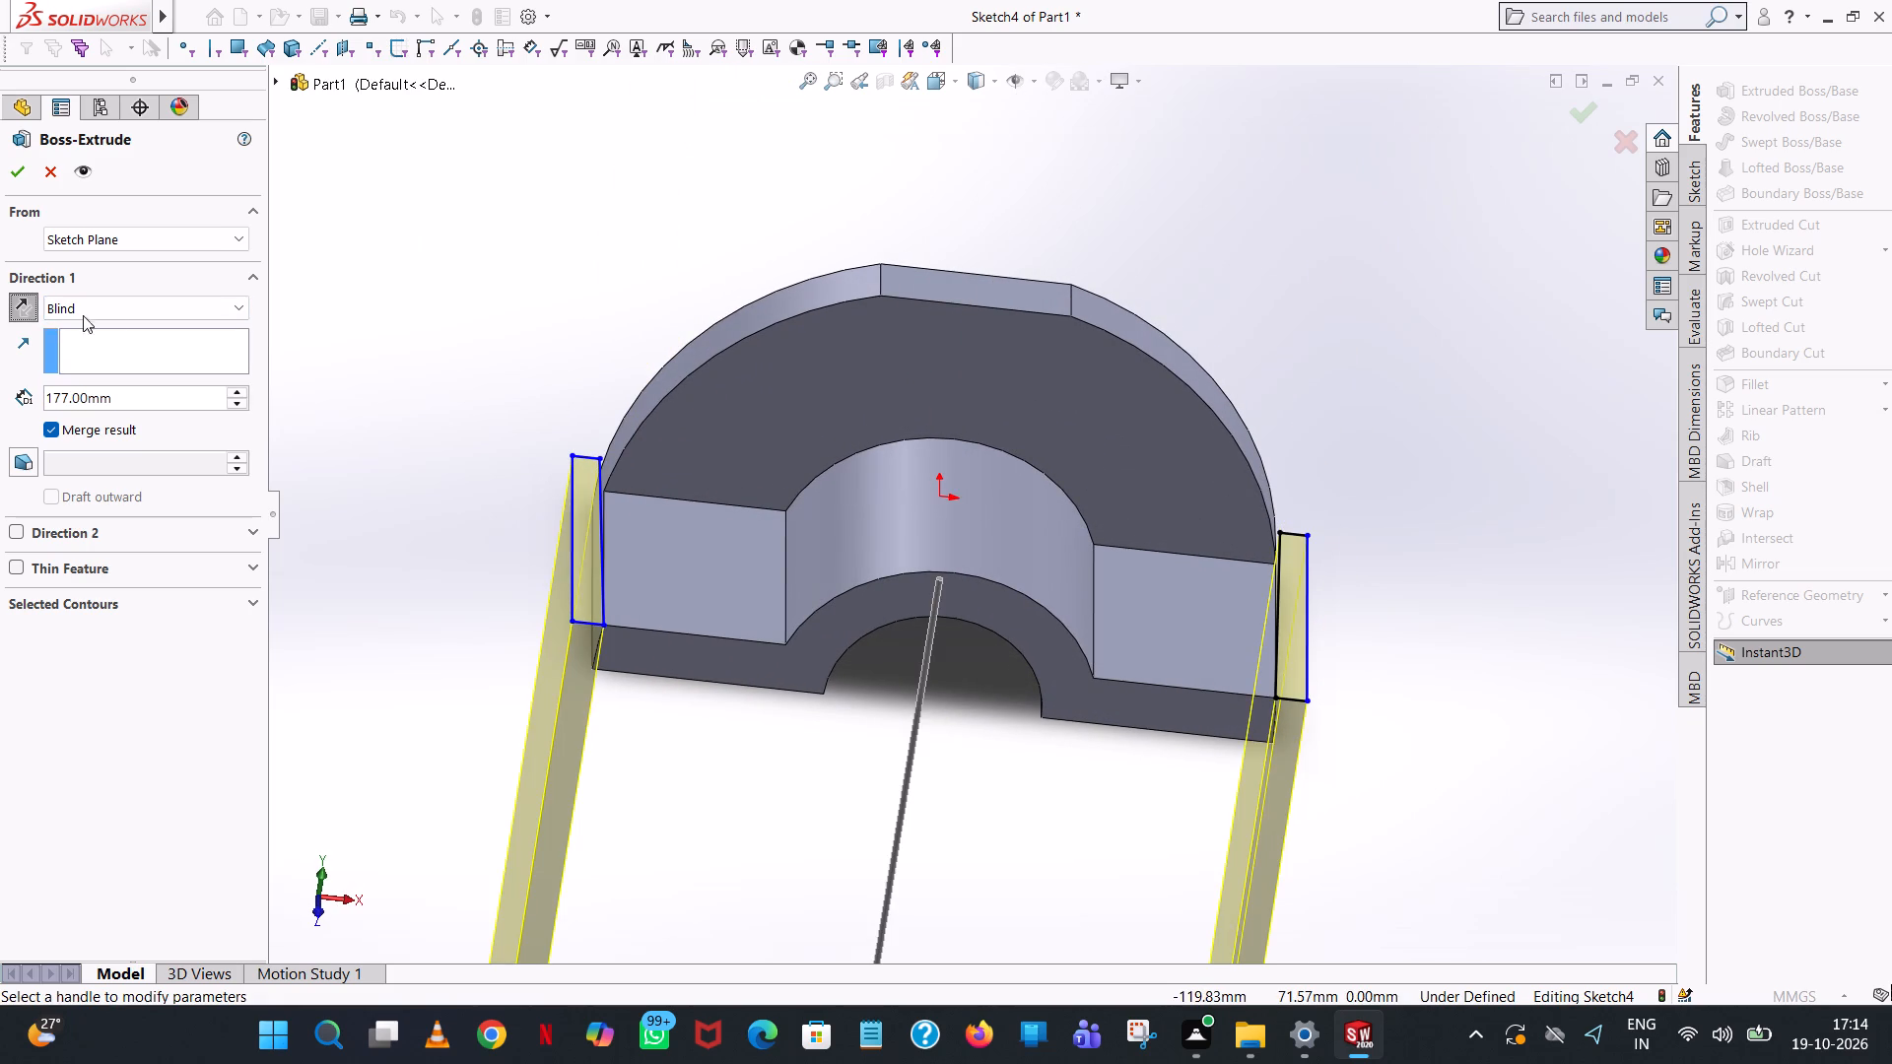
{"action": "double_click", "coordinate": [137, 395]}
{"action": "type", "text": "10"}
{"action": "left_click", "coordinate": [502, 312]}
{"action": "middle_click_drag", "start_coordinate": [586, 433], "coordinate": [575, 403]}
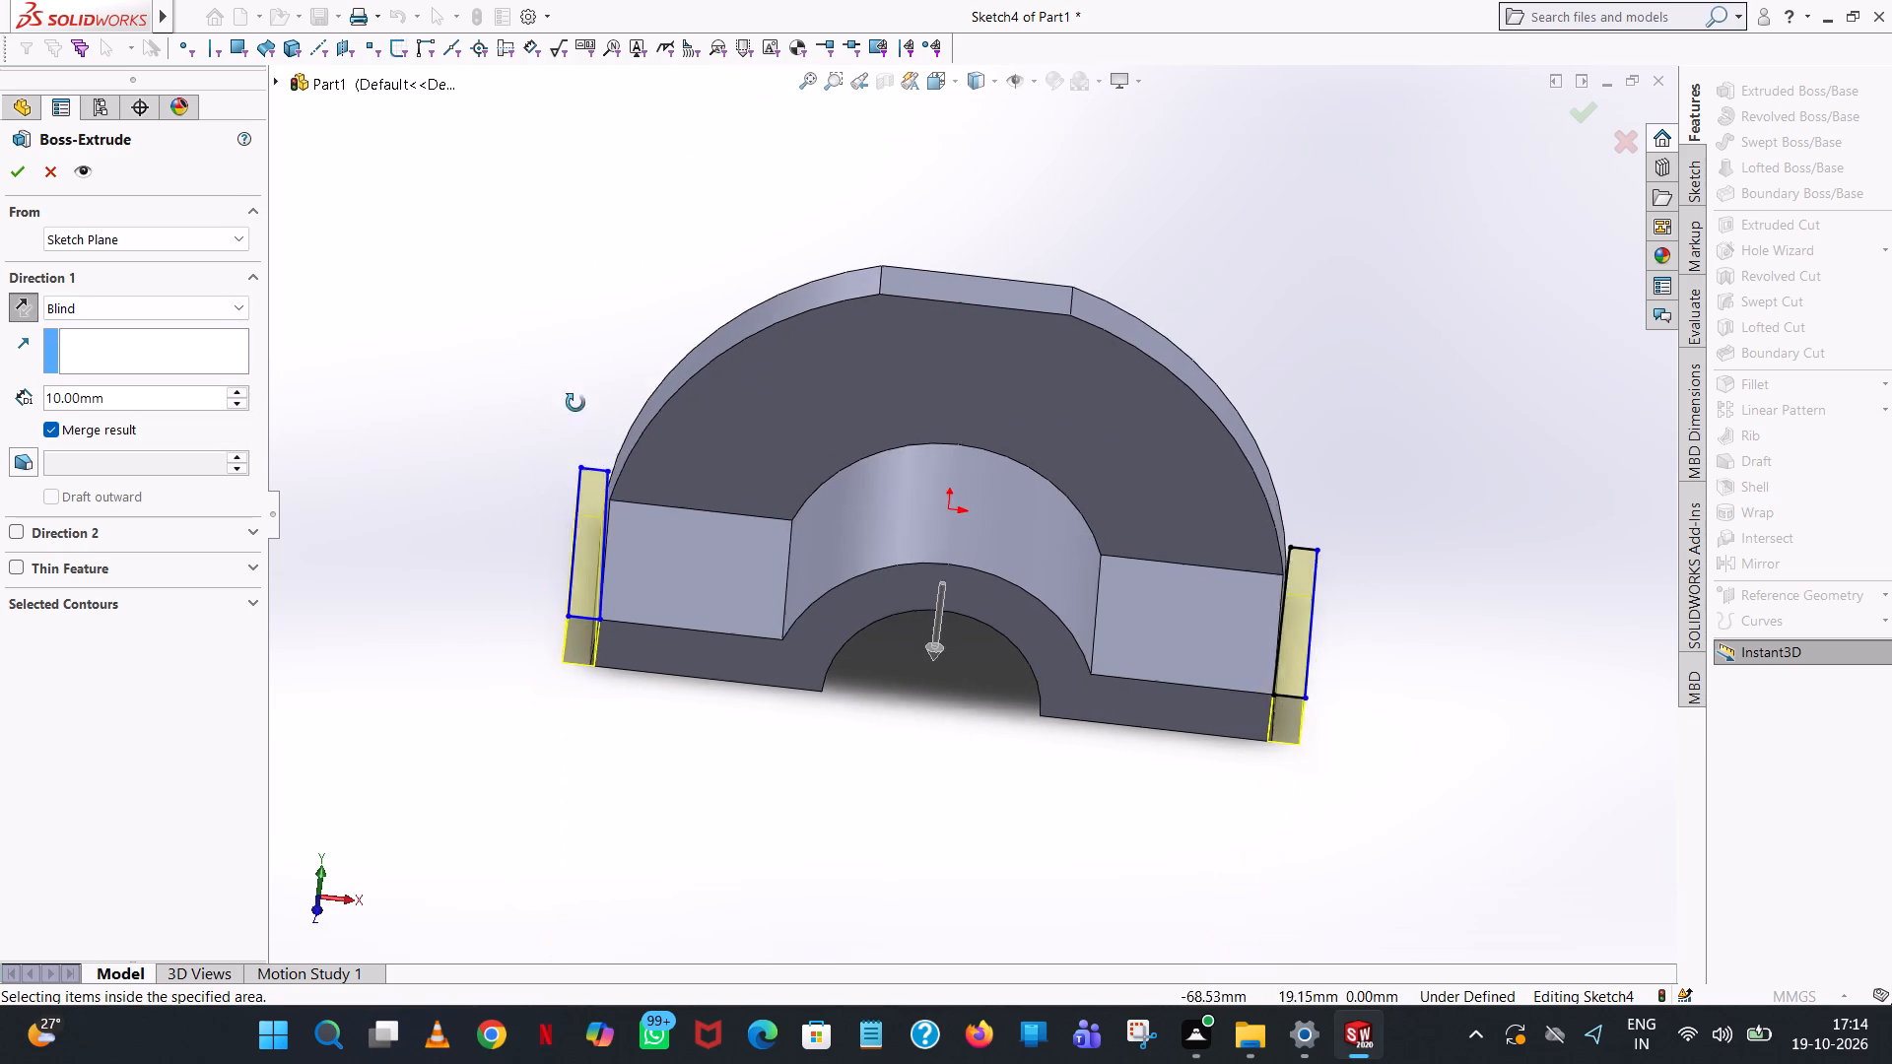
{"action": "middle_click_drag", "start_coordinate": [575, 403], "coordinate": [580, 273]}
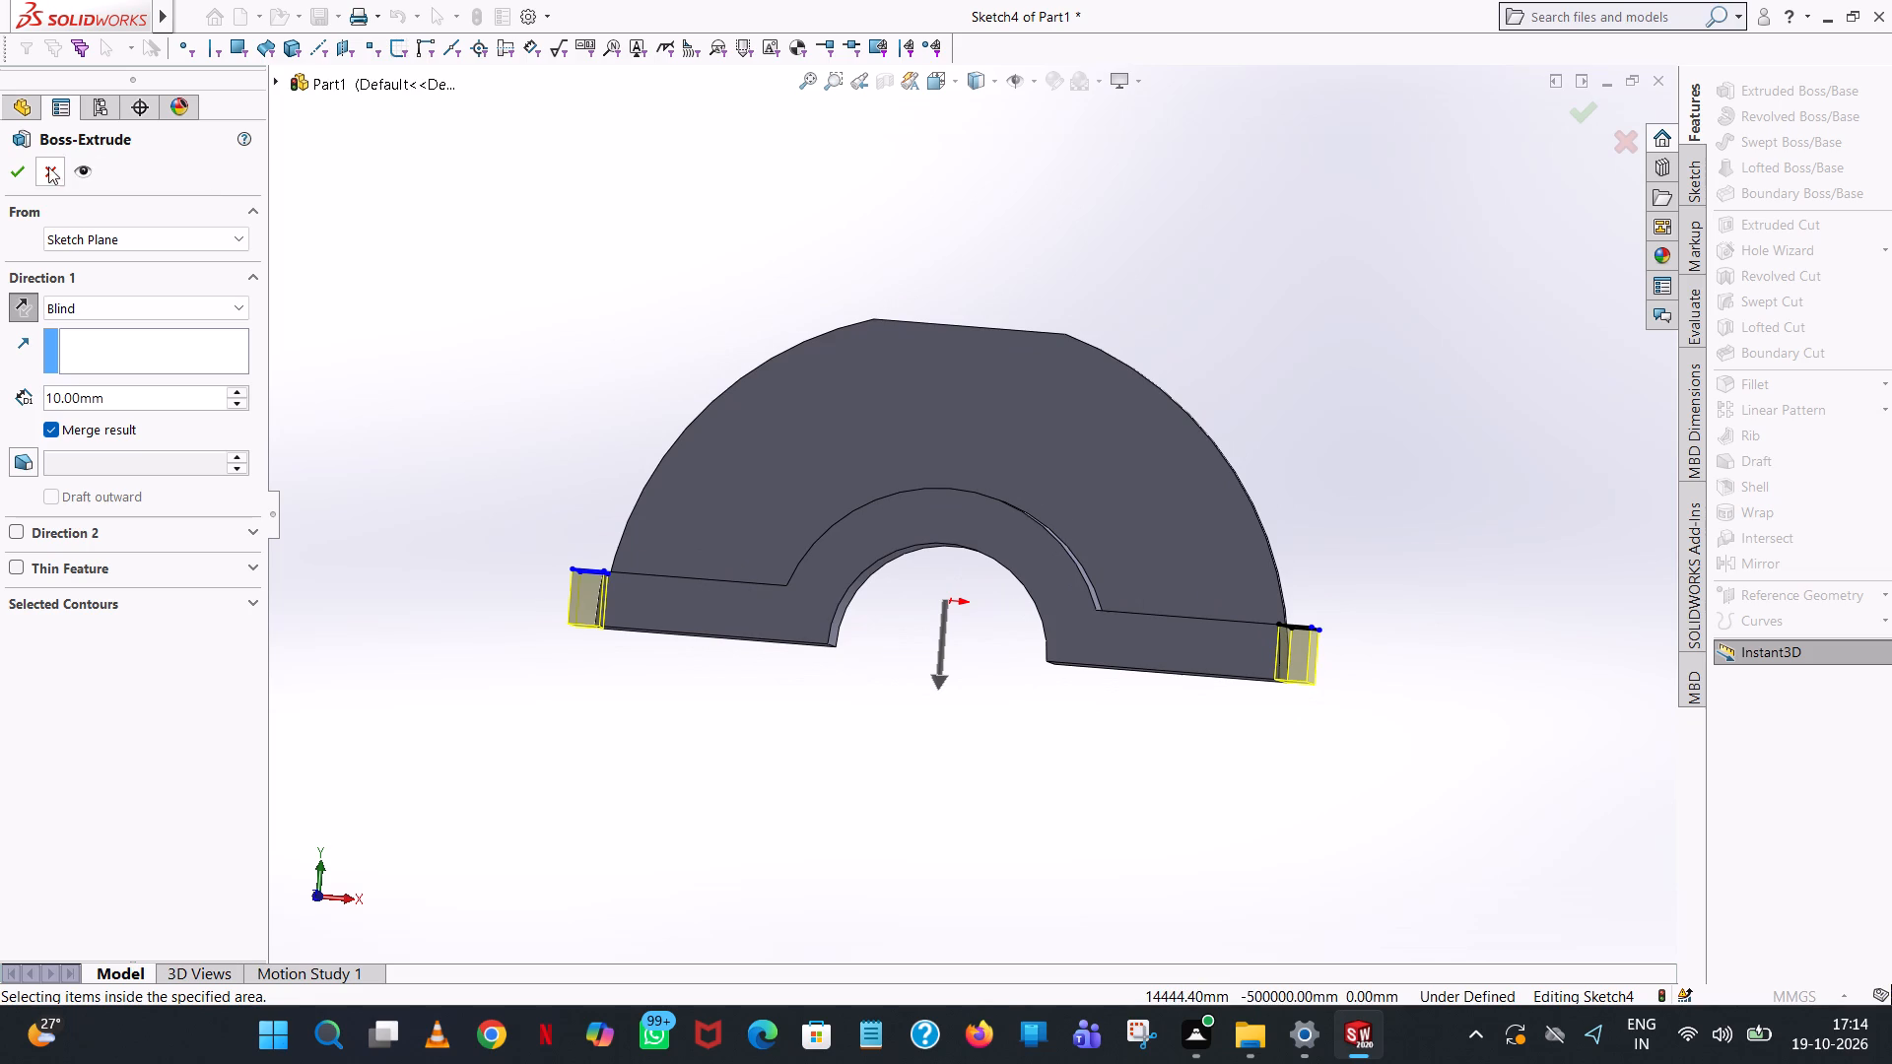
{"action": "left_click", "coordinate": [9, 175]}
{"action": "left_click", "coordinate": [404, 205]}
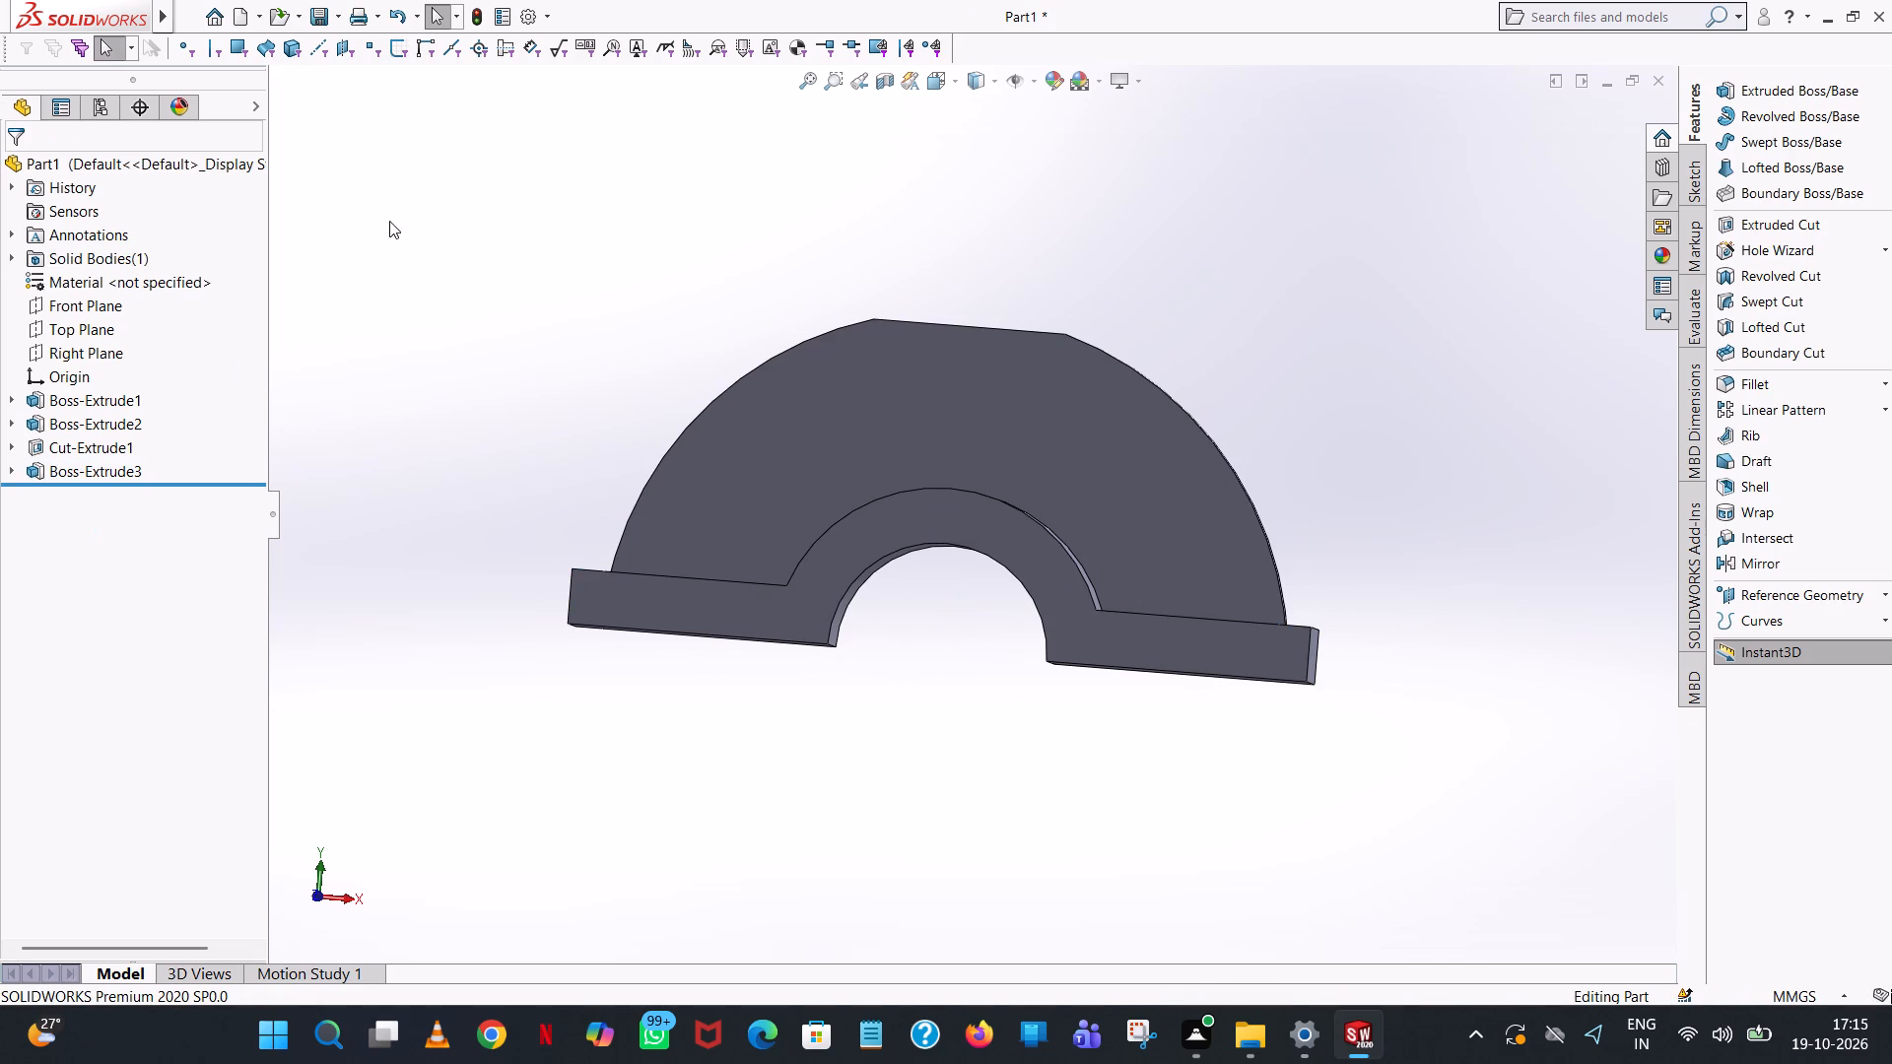
Examine the joints between both extruded side strips and the flanges from several angles.
{"action": "middle_click_drag", "start_coordinate": [389, 224], "coordinate": [327, 302]}
{"action": "scroll", "coordinate": [396, 326], "scroll_direction": "up", "scroll_amount": 1}
{"action": "scroll", "coordinate": [643, 523], "scroll_direction": "down", "scroll_amount": 8}
{"action": "scroll", "coordinate": [1055, 471], "scroll_direction": "down", "scroll_amount": 5}
{"action": "middle_click_drag", "start_coordinate": [1109, 422], "coordinate": [1163, 366]}
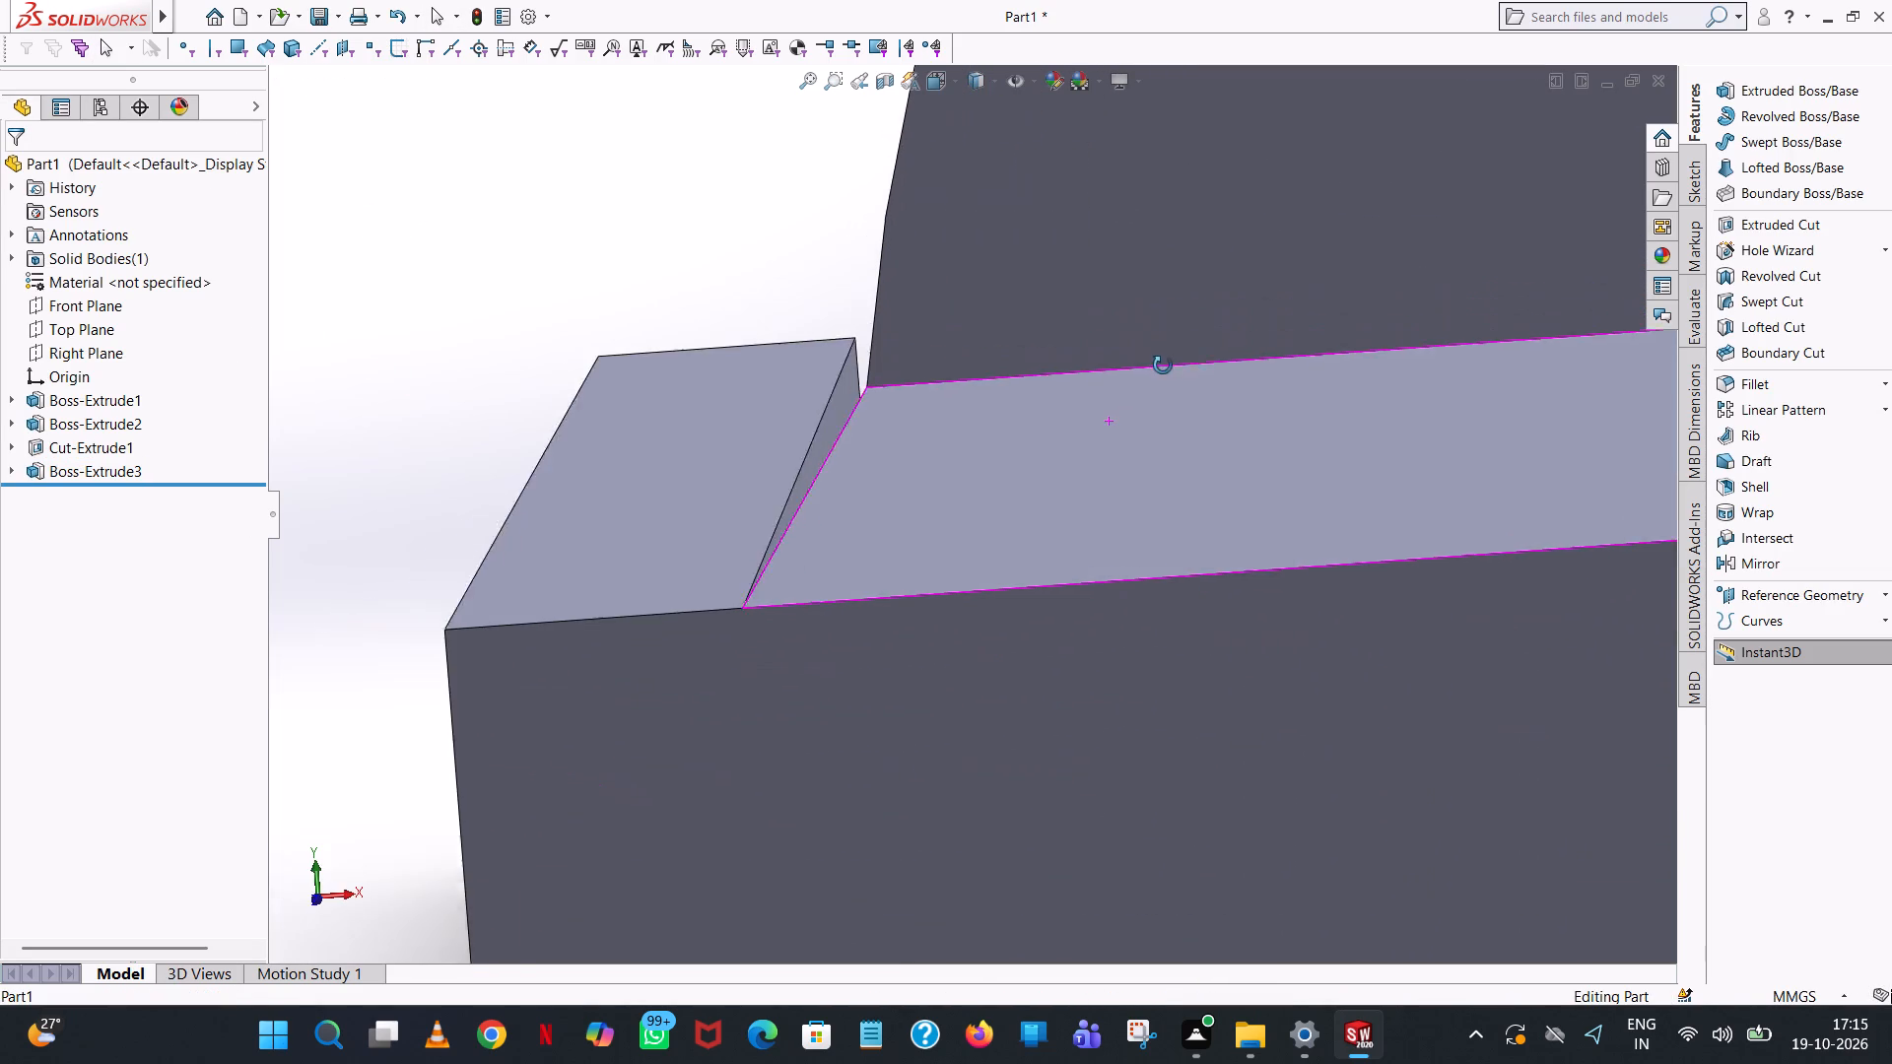
{"action": "middle_click_drag", "start_coordinate": [1163, 366], "coordinate": [1185, 322]}
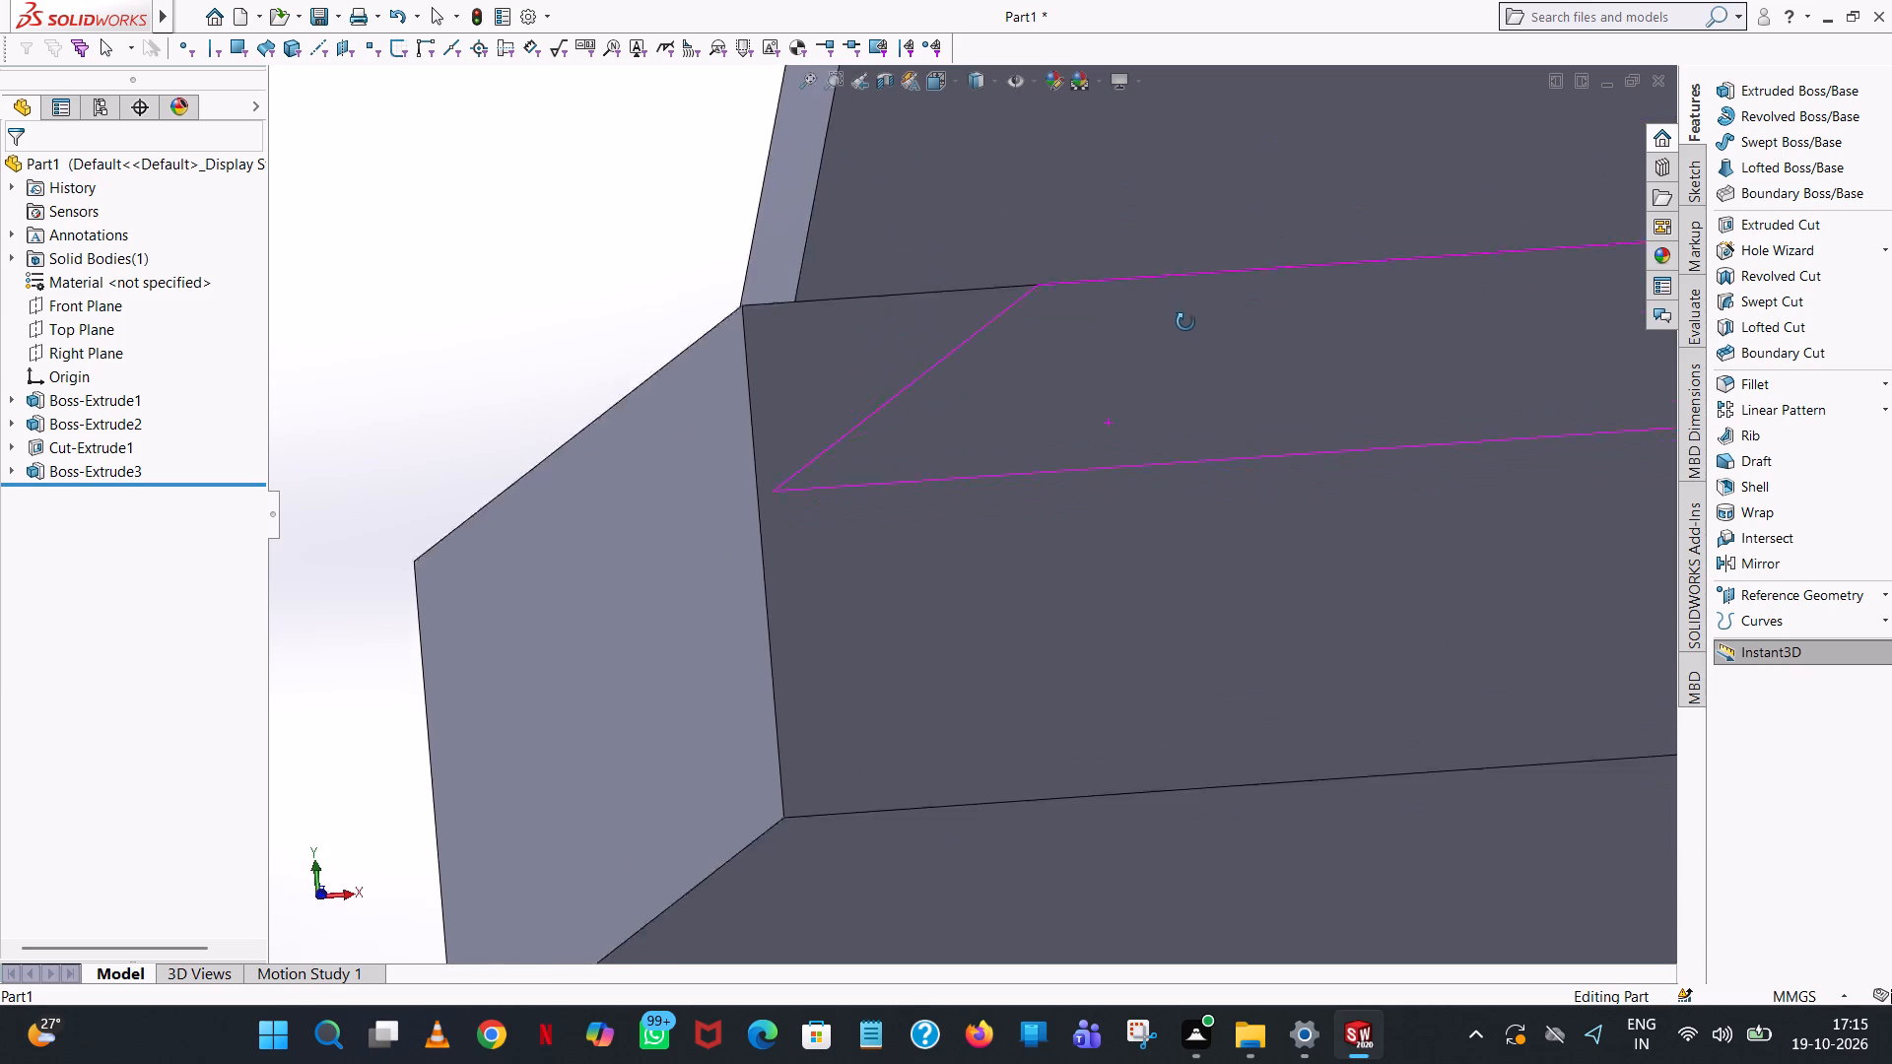
{"action": "middle_click_drag", "start_coordinate": [1185, 322], "coordinate": [1154, 475]}
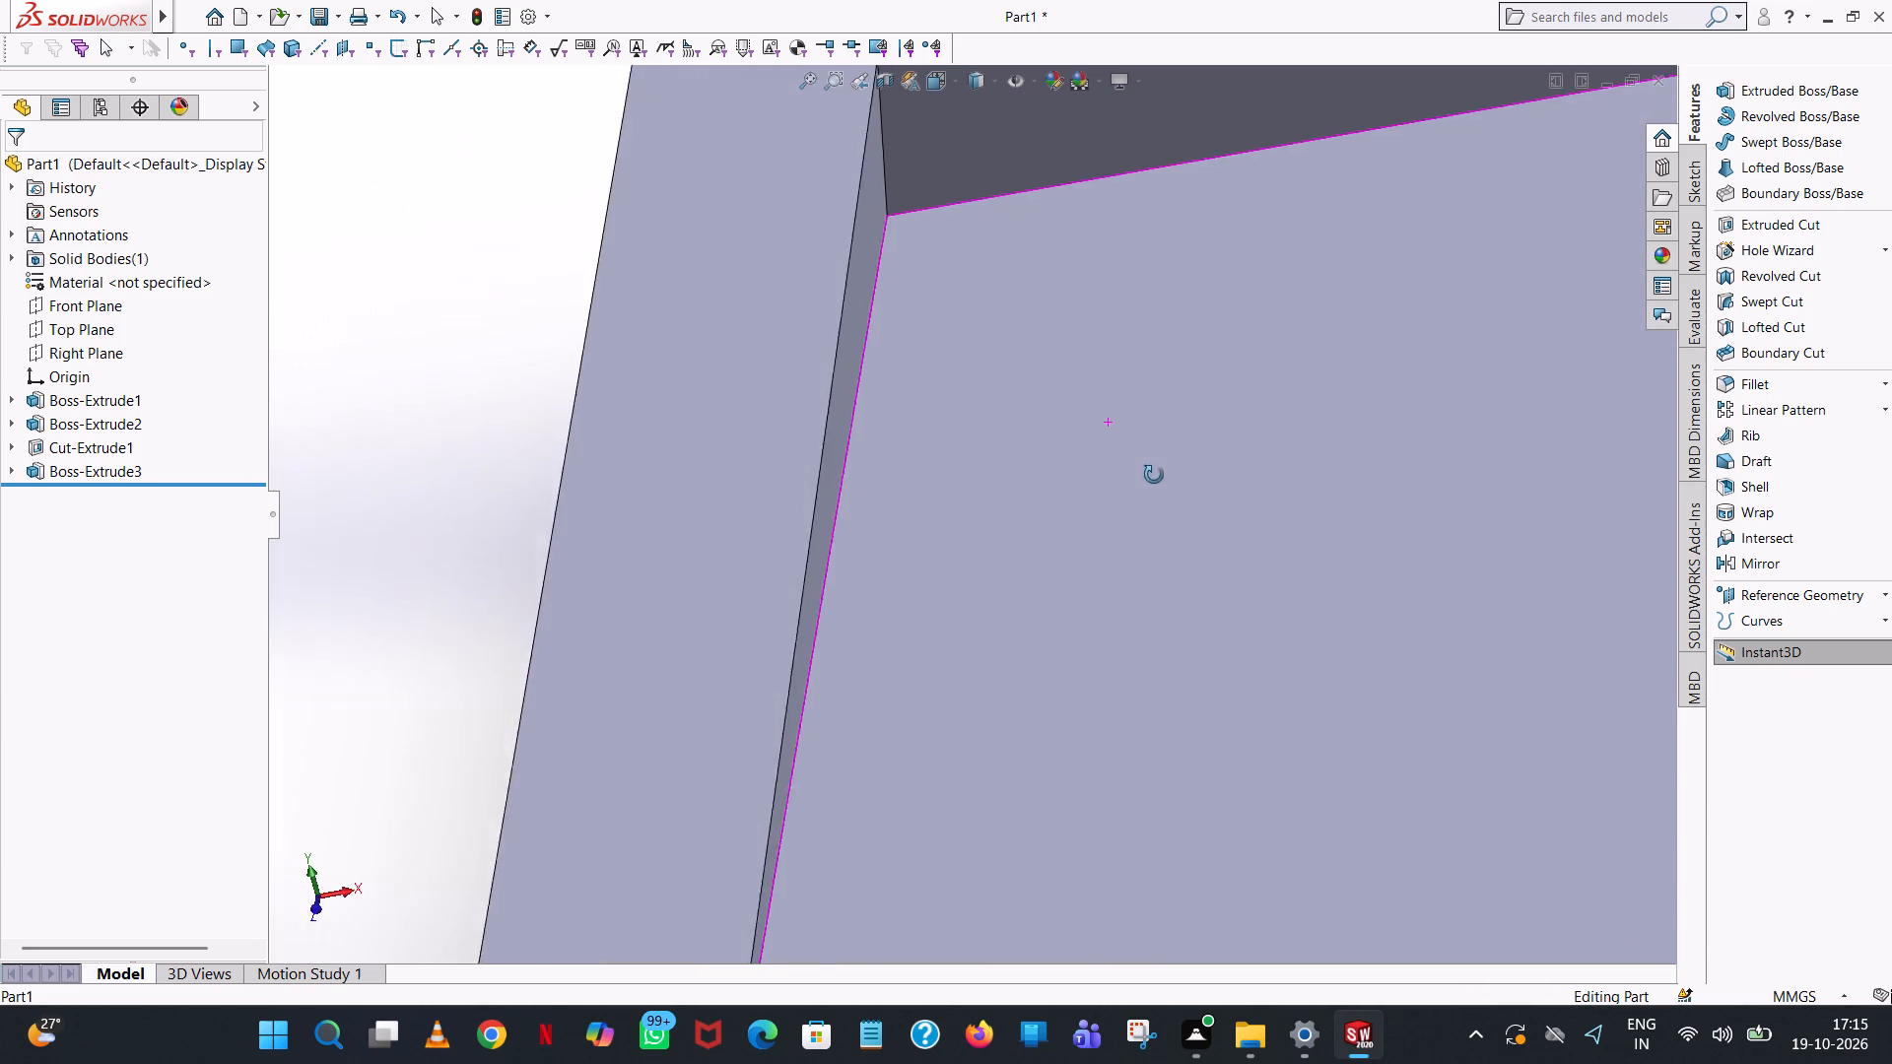
{"action": "middle_click_drag", "start_coordinate": [1154, 475], "coordinate": [1164, 492]}
{"action": "scroll", "coordinate": [1161, 505], "scroll_direction": "up", "scroll_amount": 11}
{"action": "scroll", "coordinate": [1498, 458], "scroll_direction": "up", "scroll_amount": 3}
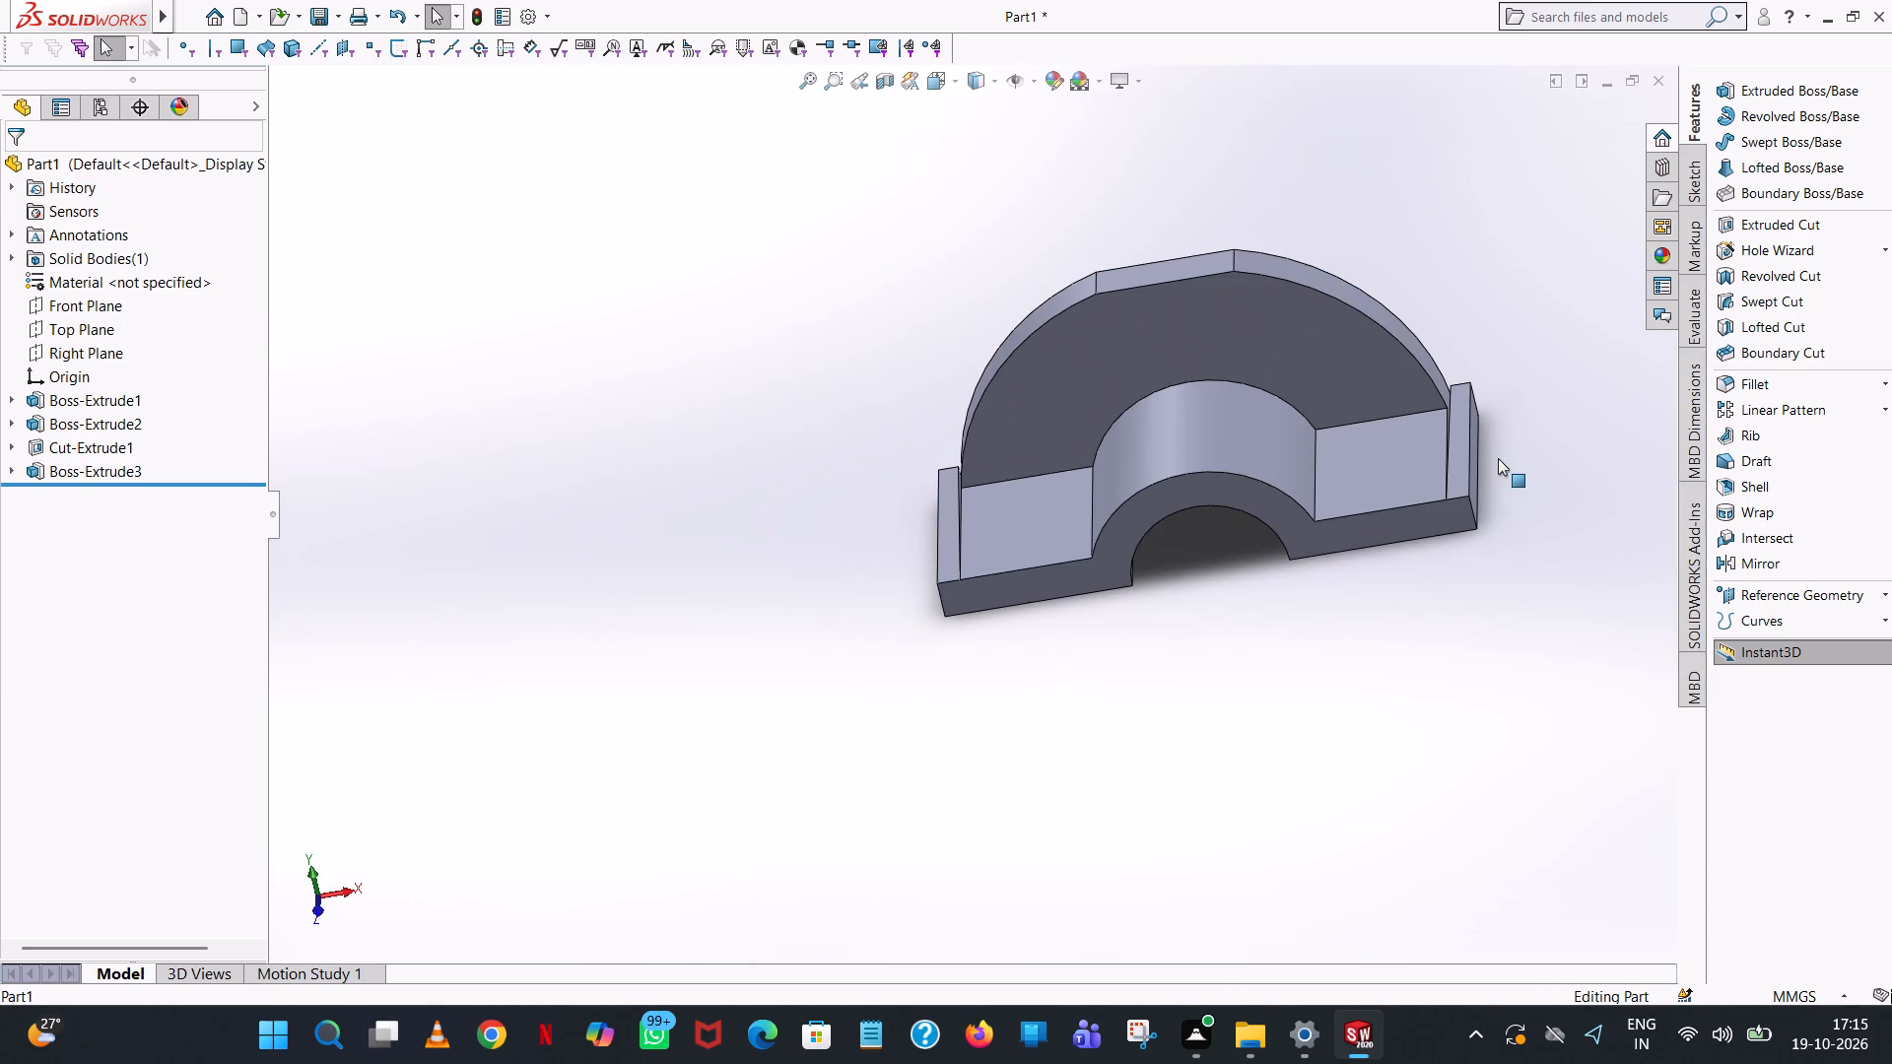
{"action": "middle_click_drag", "start_coordinate": [1503, 465], "coordinate": [1575, 663]}
{"action": "scroll", "coordinate": [1562, 428], "scroll_direction": "down", "scroll_amount": 6}
{"action": "middle_click_drag", "start_coordinate": [1226, 494], "coordinate": [1180, 463]}
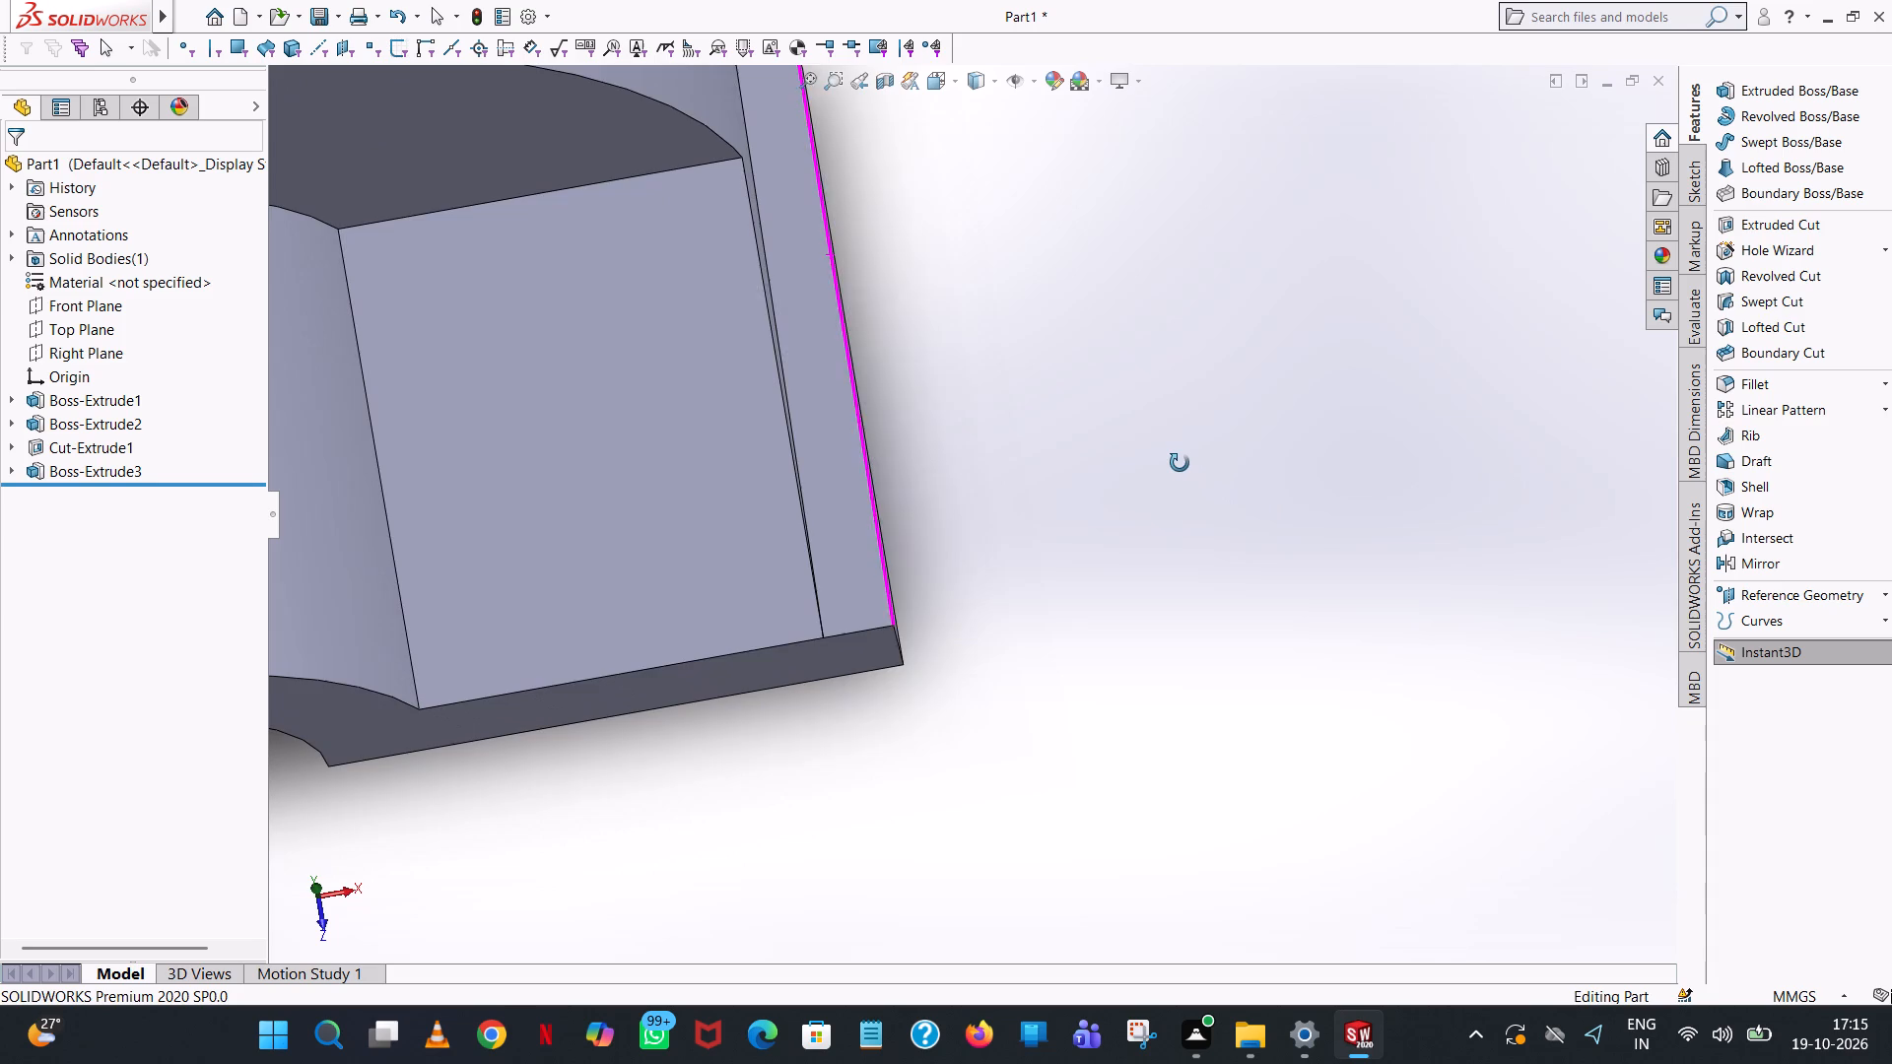
{"action": "middle_click_drag", "start_coordinate": [1180, 463], "coordinate": [1176, 335]}
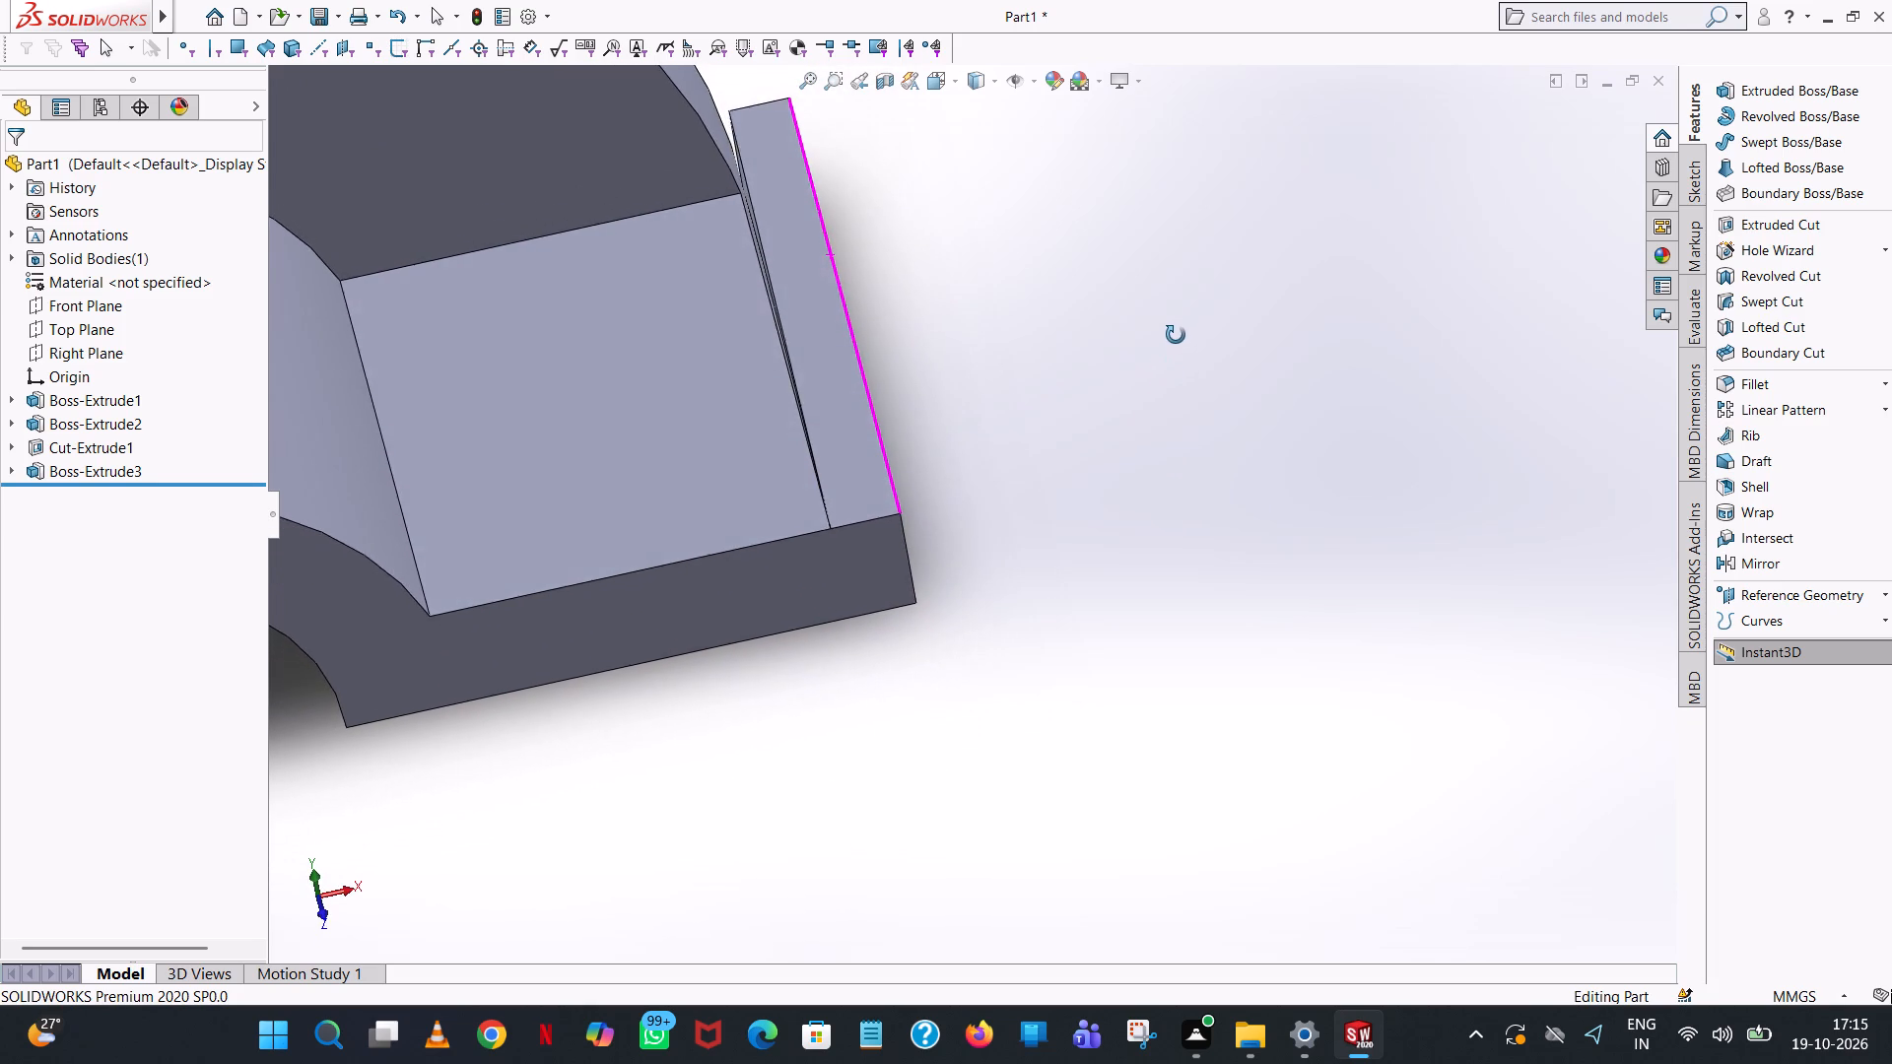
{"action": "middle_click_drag", "start_coordinate": [1176, 335], "coordinate": [1174, 305]}
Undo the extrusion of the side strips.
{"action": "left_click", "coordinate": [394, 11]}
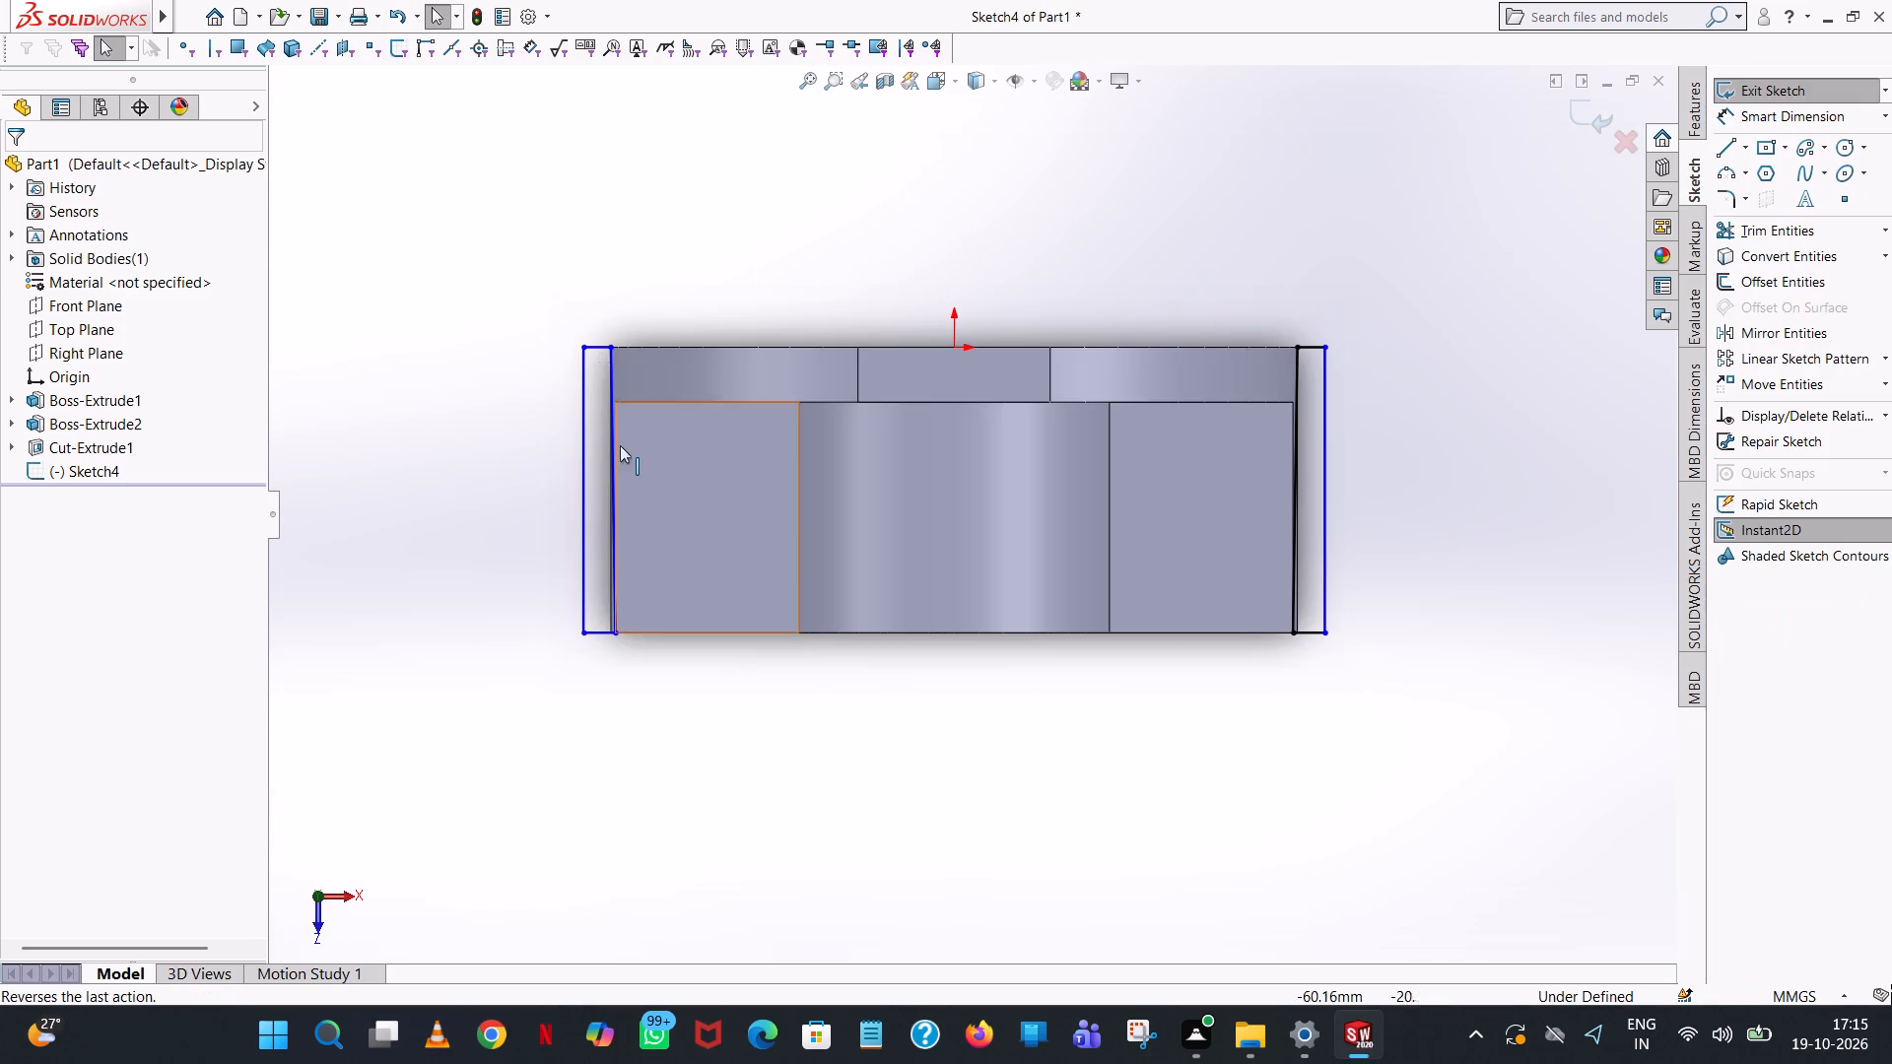
Set the angle of the -X strip's inner long line to 270°.
{"action": "left_click", "coordinate": [614, 426]}
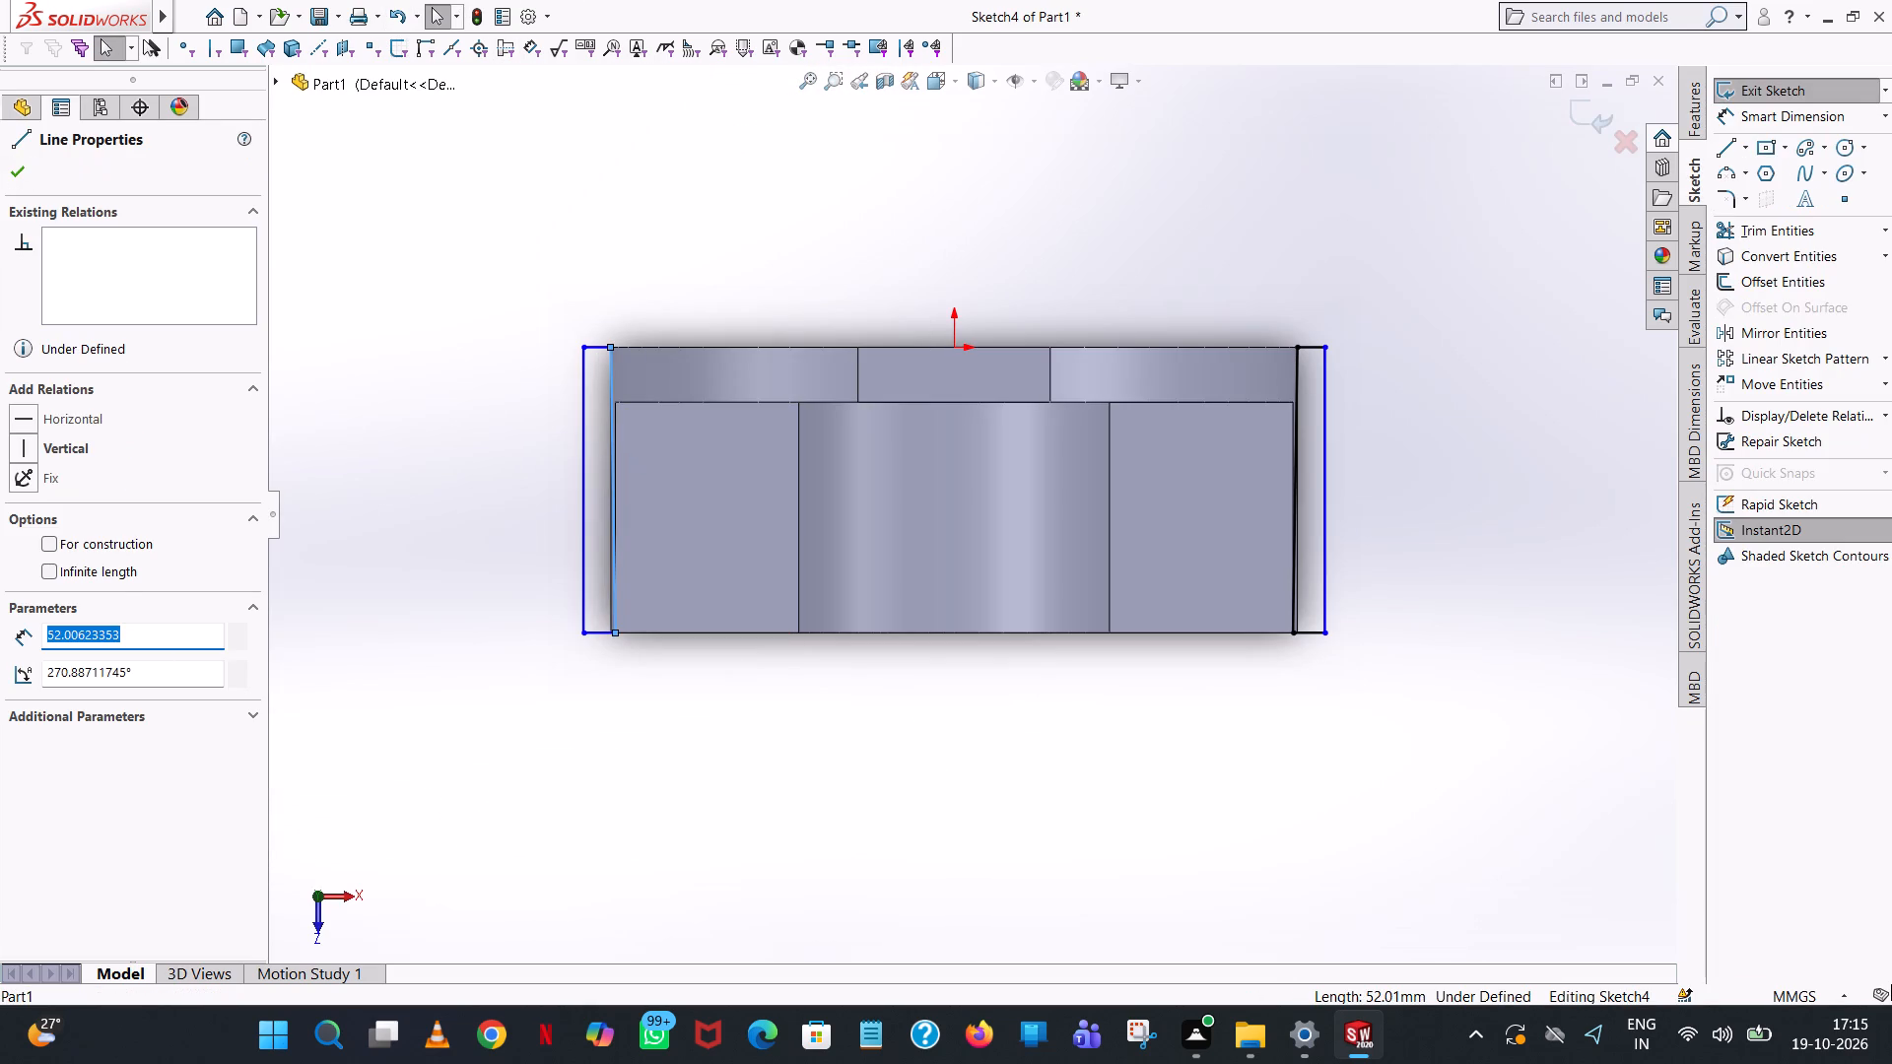
{"action": "double_click", "coordinate": [163, 674]}
{"action": "type", "text": "270"}
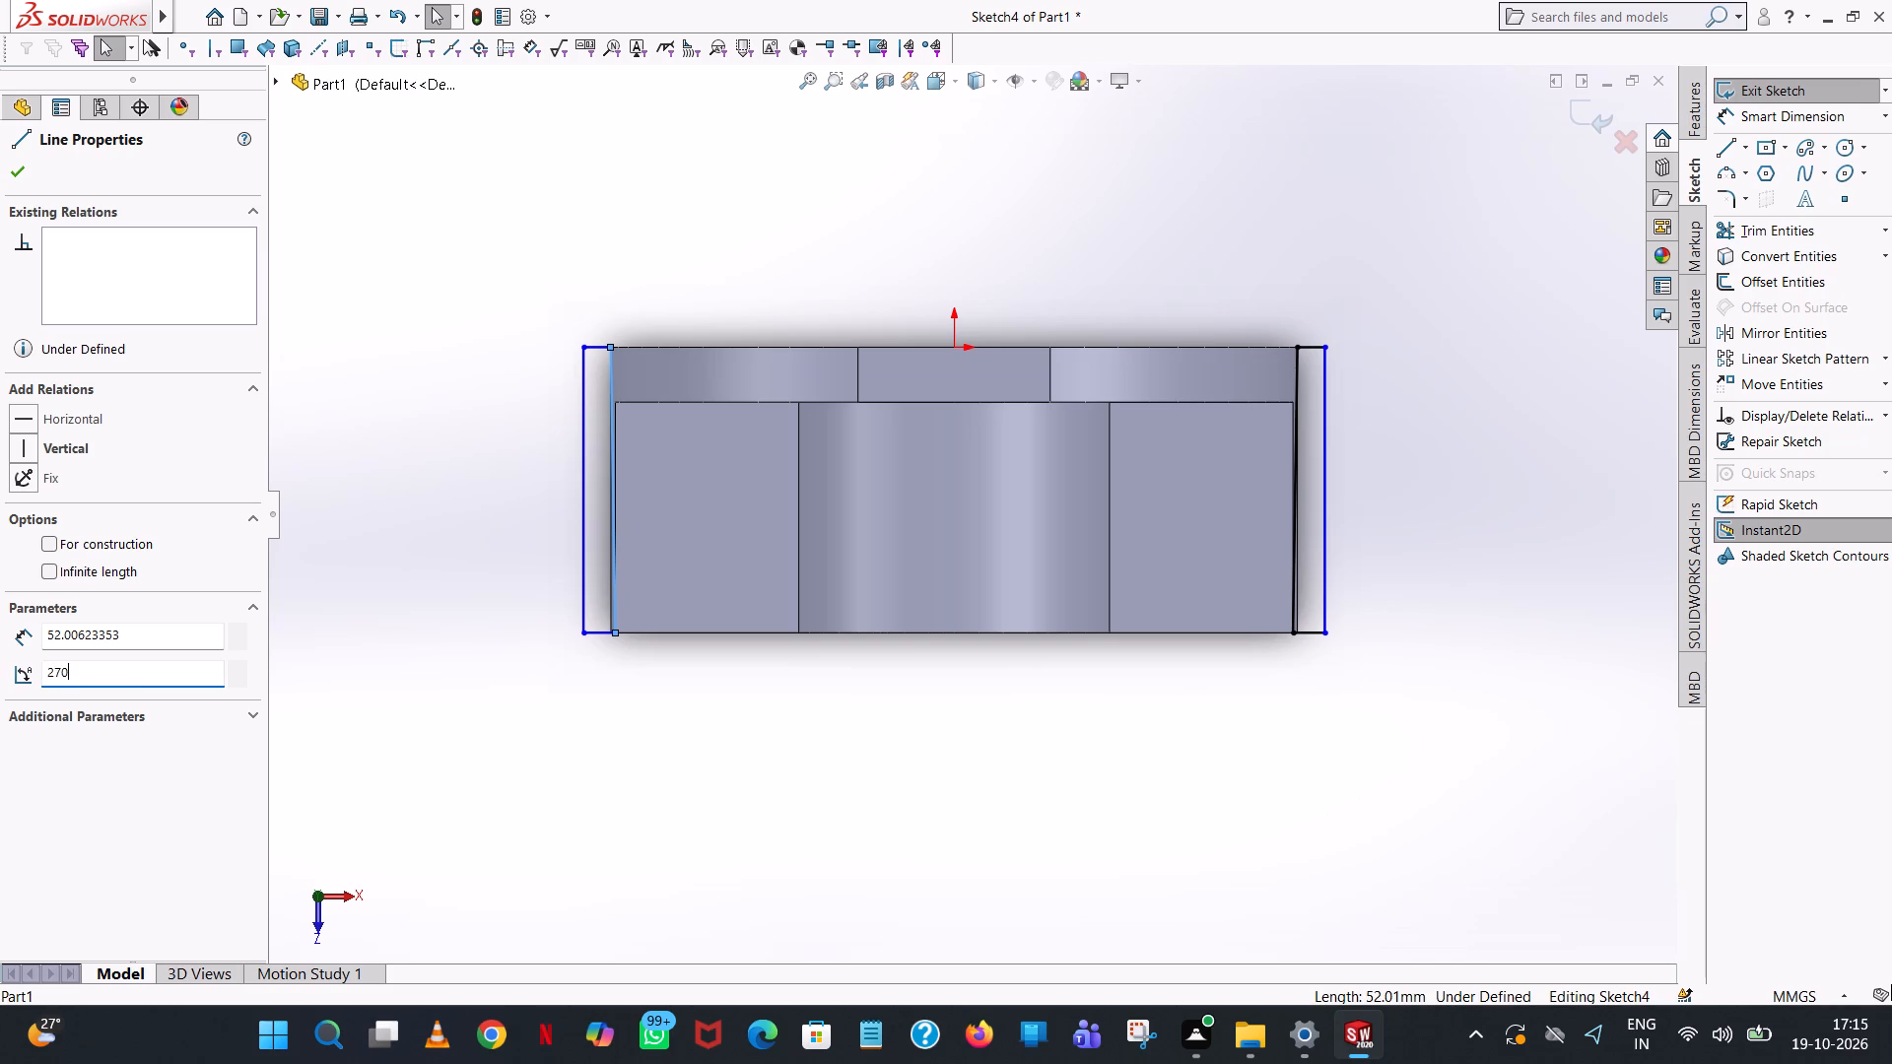
{"action": "key", "text": "Return"}
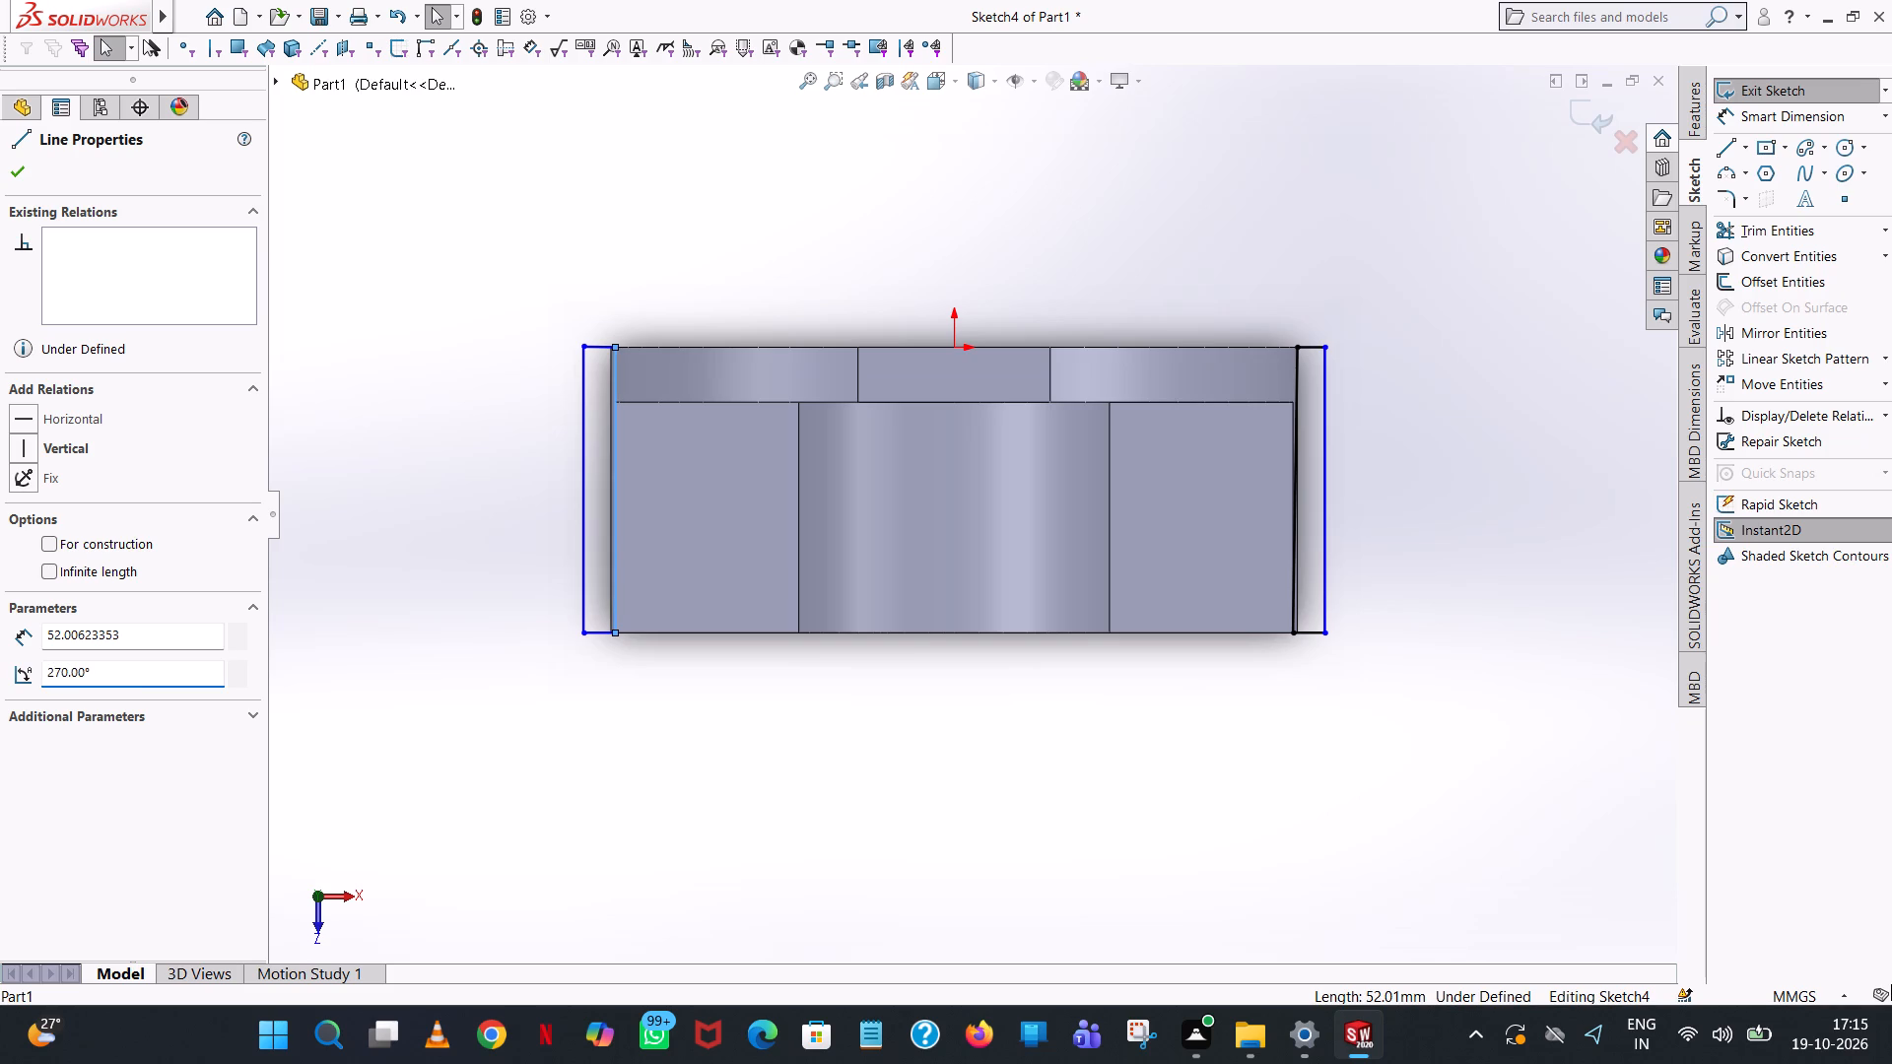
{"action": "left_click", "coordinate": [1128, 227]}
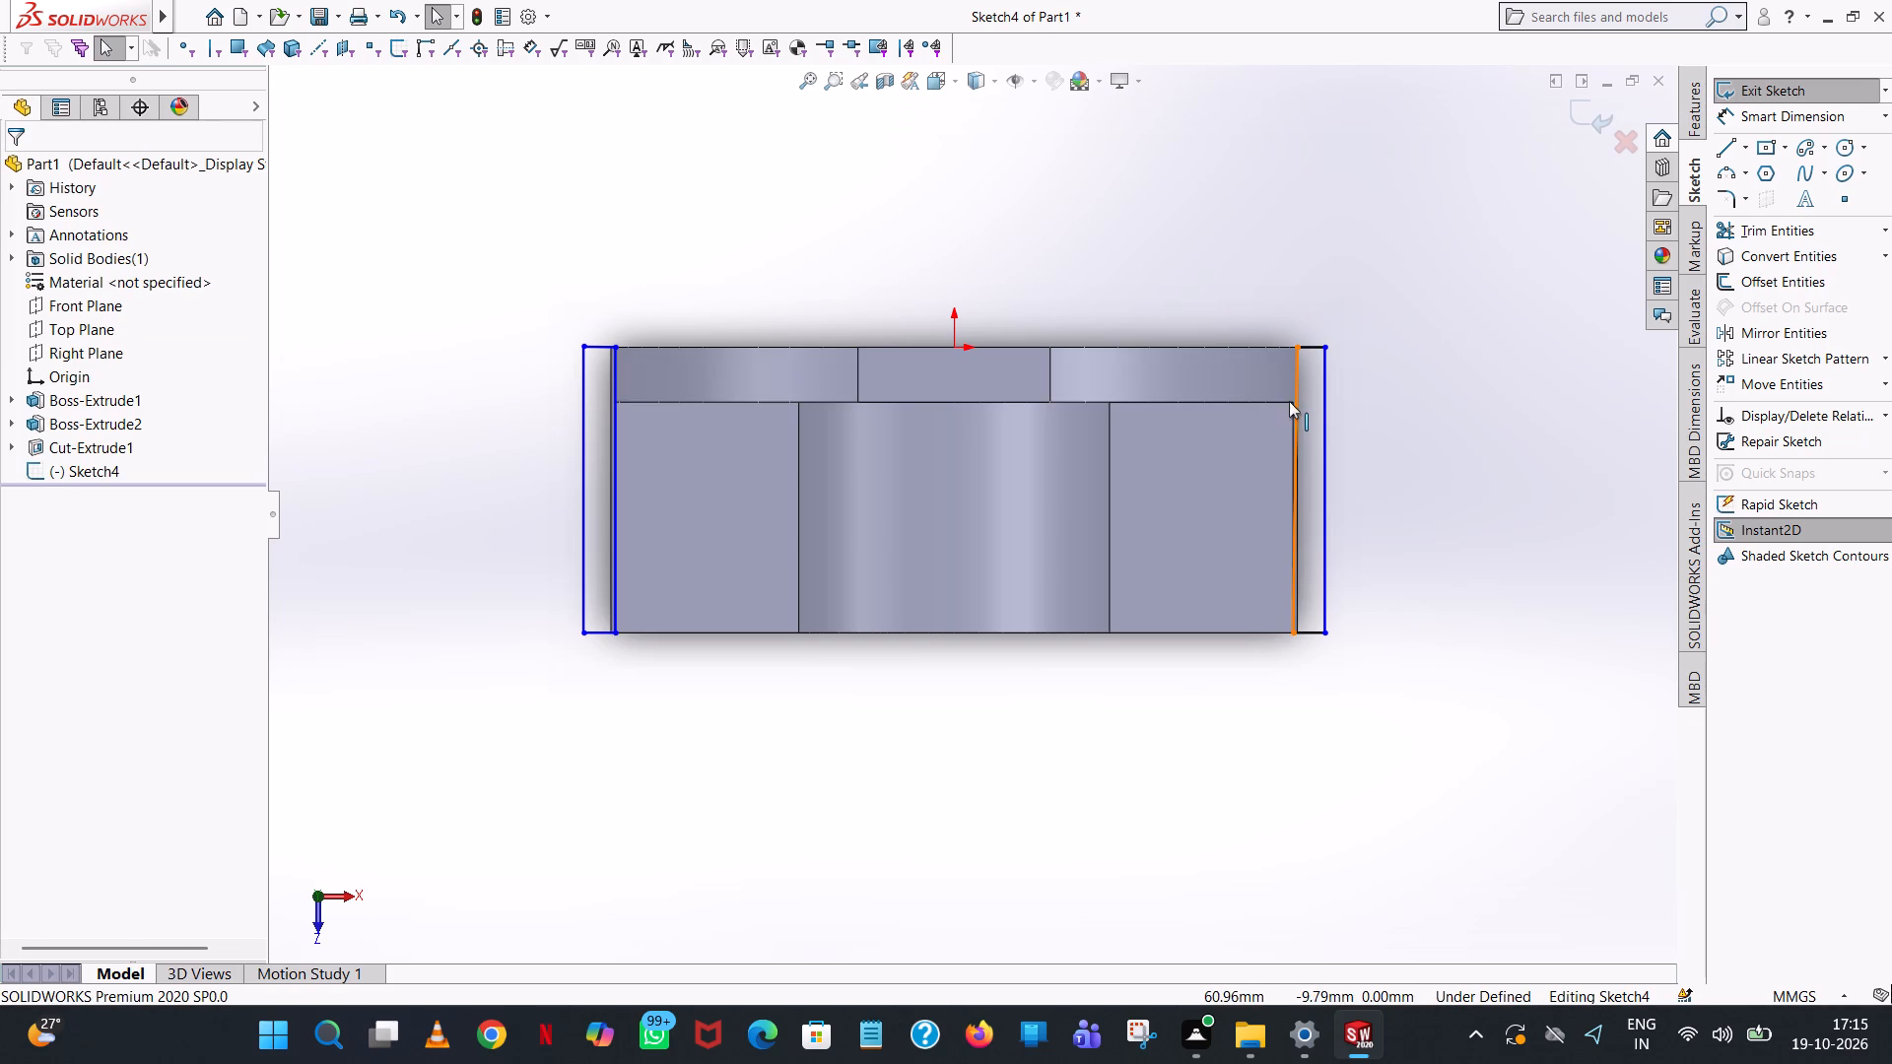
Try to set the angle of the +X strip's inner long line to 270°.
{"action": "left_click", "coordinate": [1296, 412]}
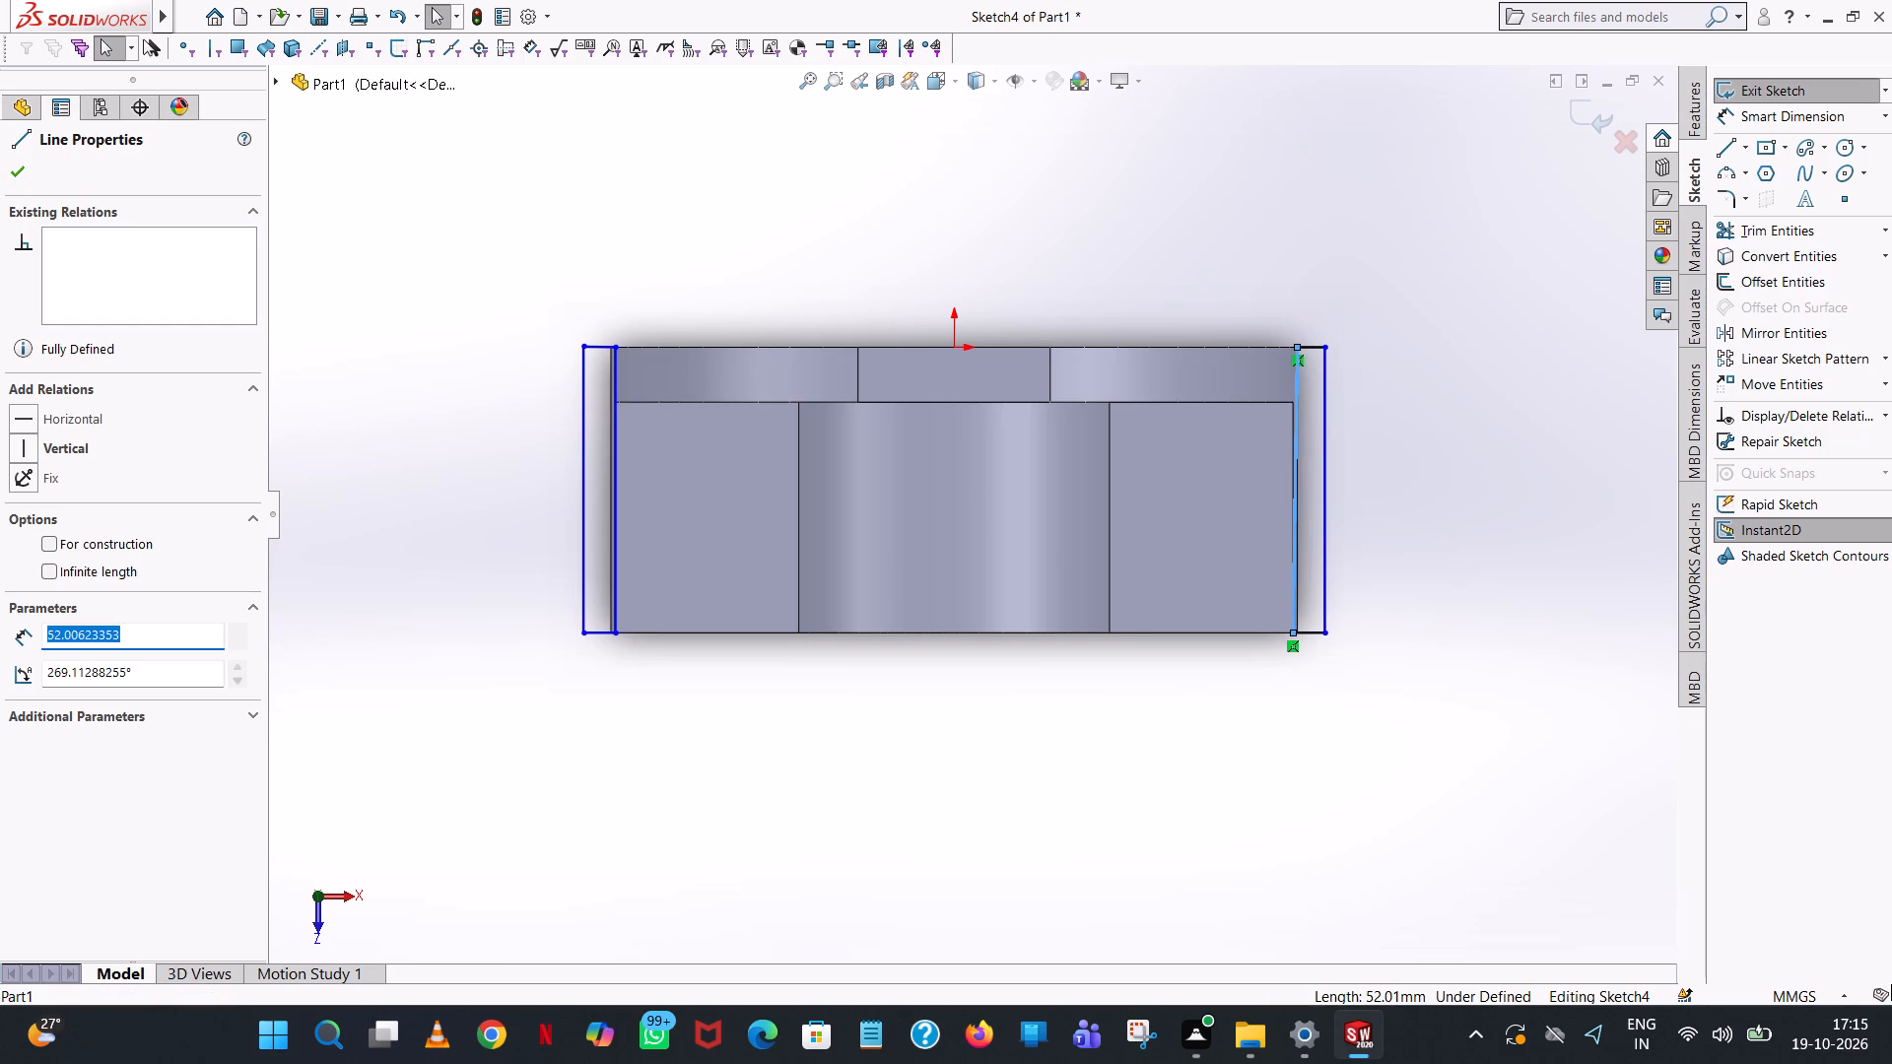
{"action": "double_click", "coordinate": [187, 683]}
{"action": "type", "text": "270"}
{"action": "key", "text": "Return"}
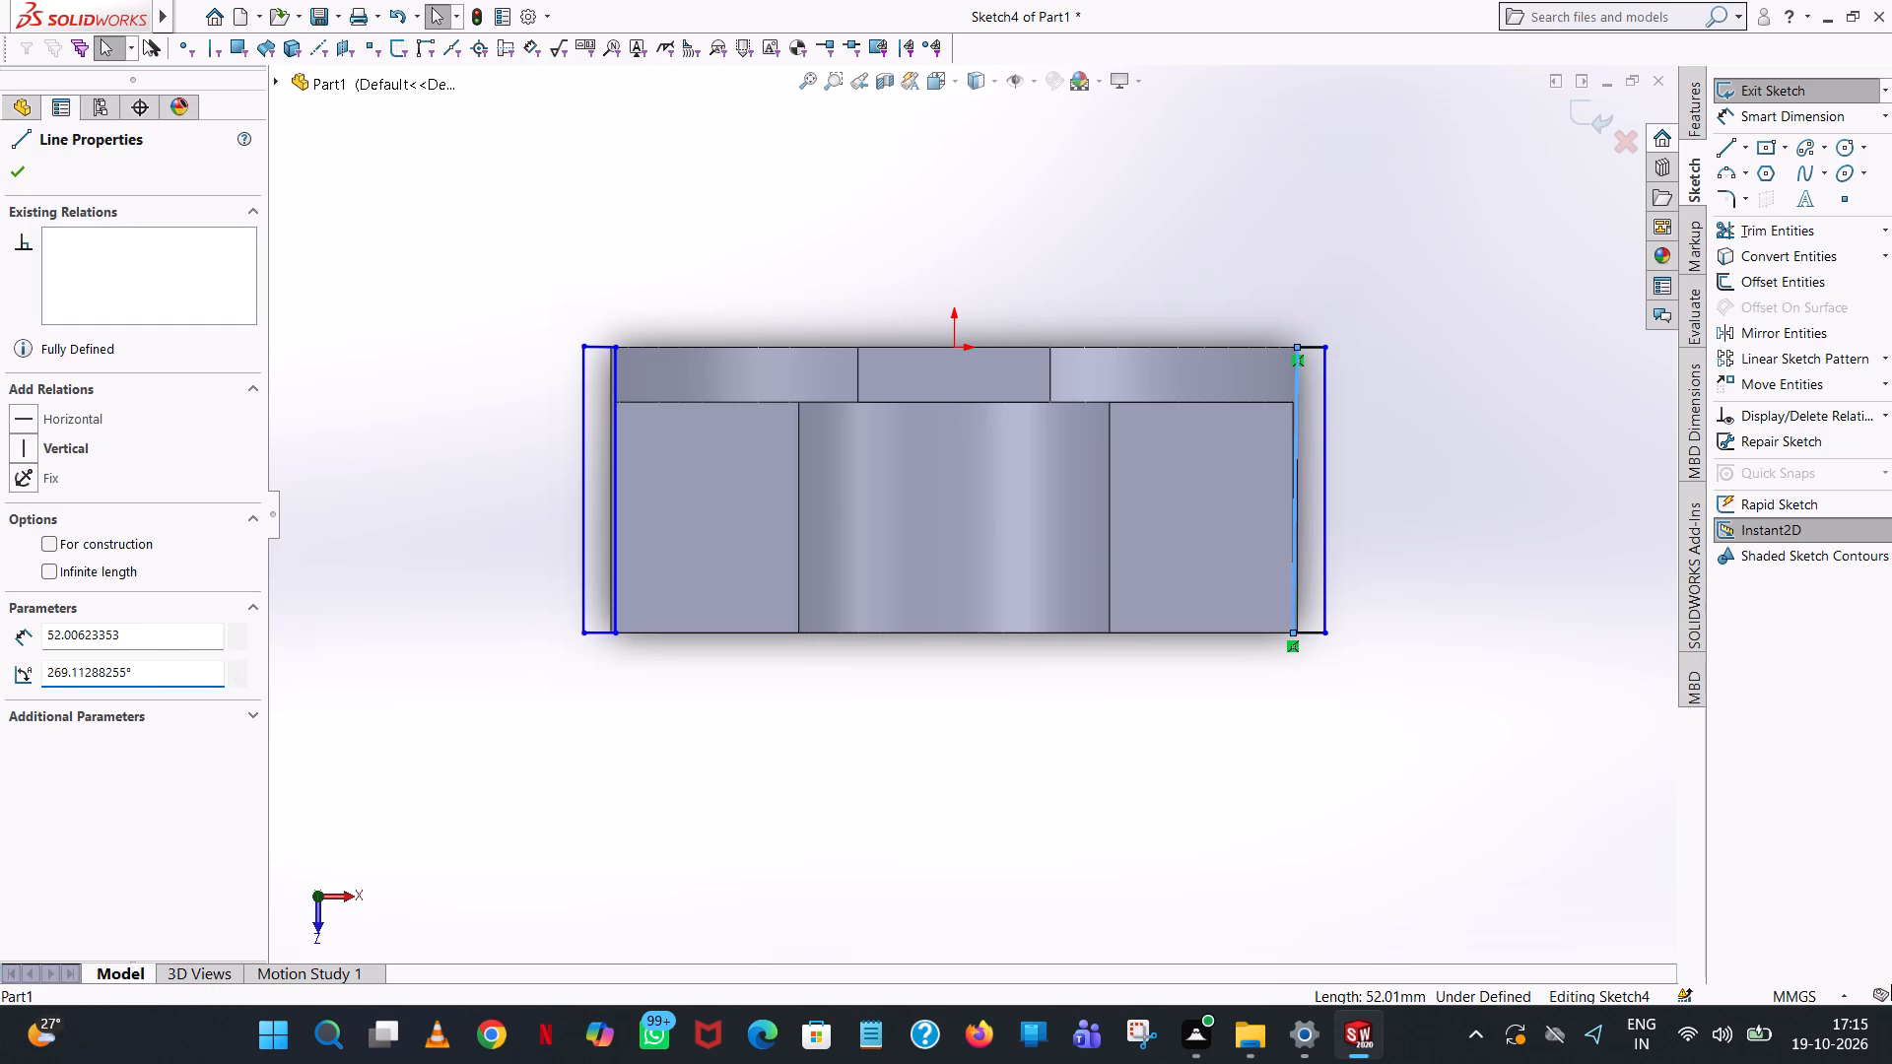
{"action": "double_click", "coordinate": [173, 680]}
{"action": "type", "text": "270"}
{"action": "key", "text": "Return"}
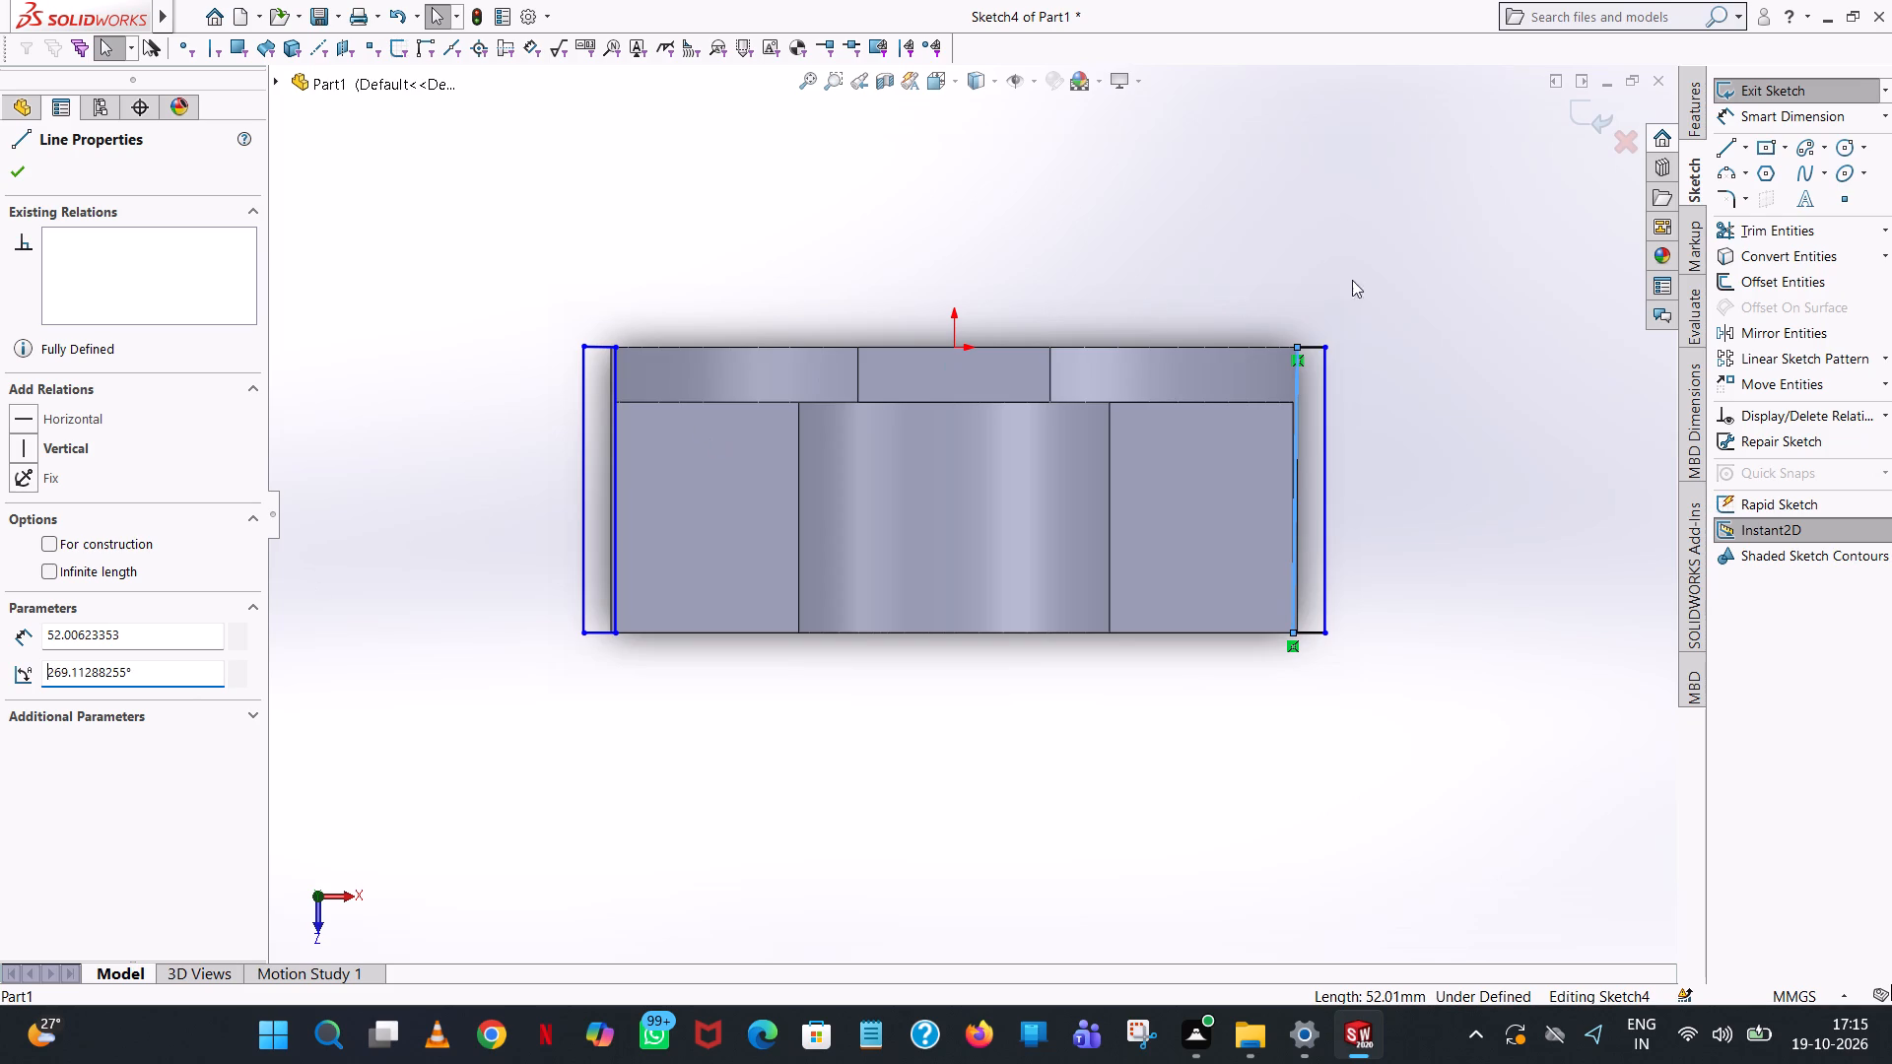
Trim away the slanted inner long line of the +X strip.
{"action": "left_click", "coordinate": [1723, 235]}
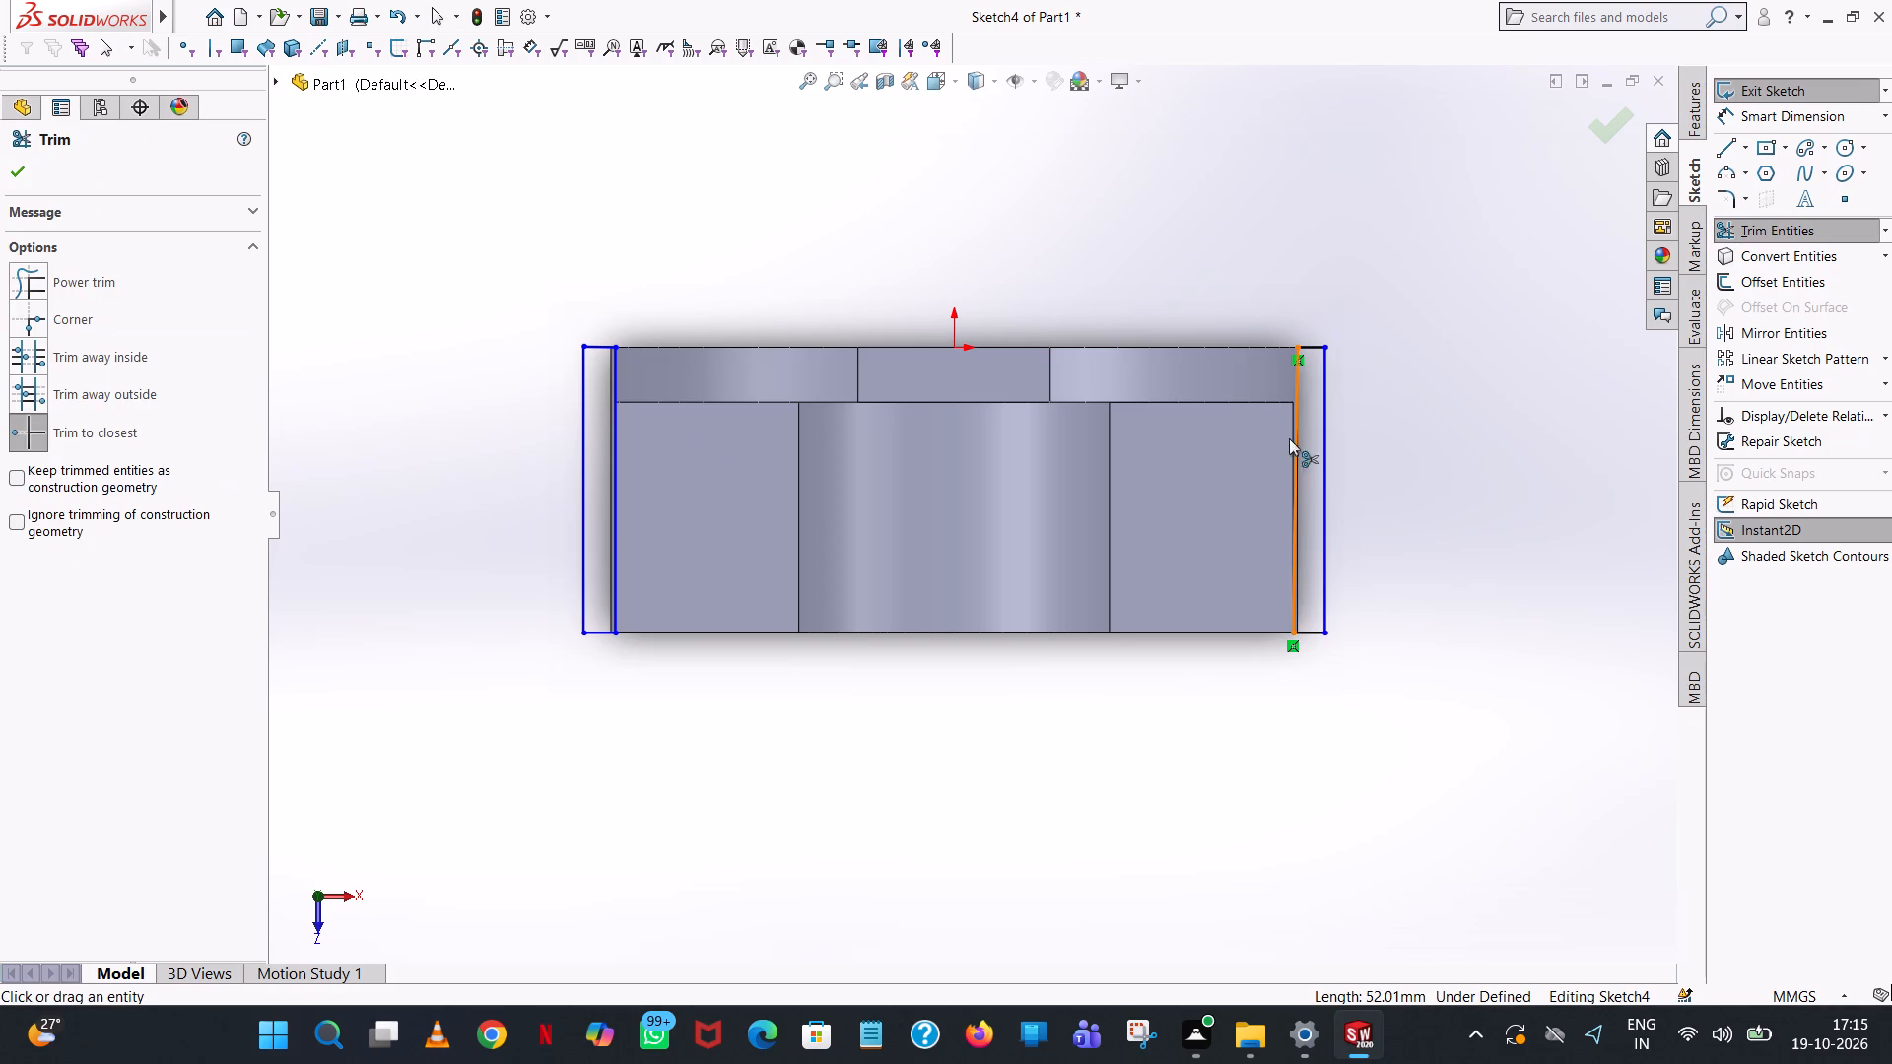
{"action": "left_click", "coordinate": [1295, 464]}
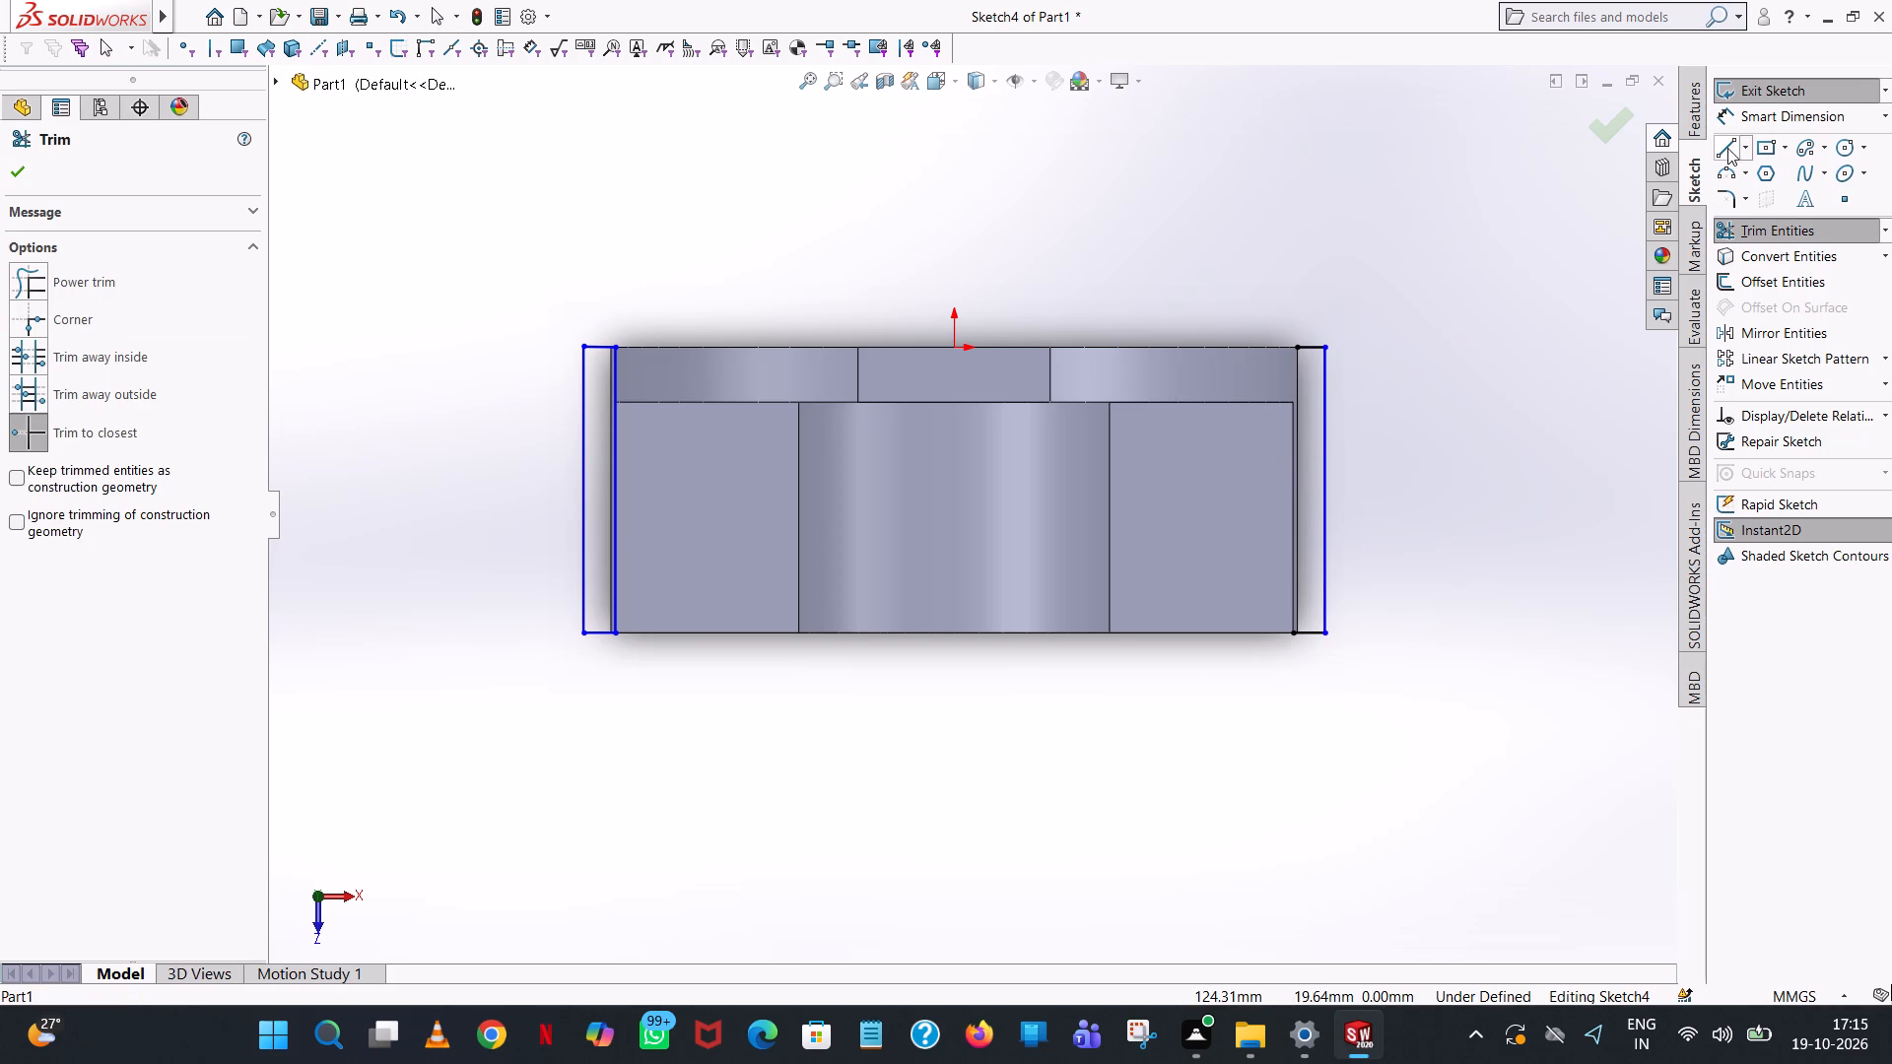
Draw a vertical 52 mm line from the +X strip's inner front corner to the back edge, plus a horizontal line about 0.81 mm closing the outline.
{"action": "left_click", "coordinate": [1727, 145]}
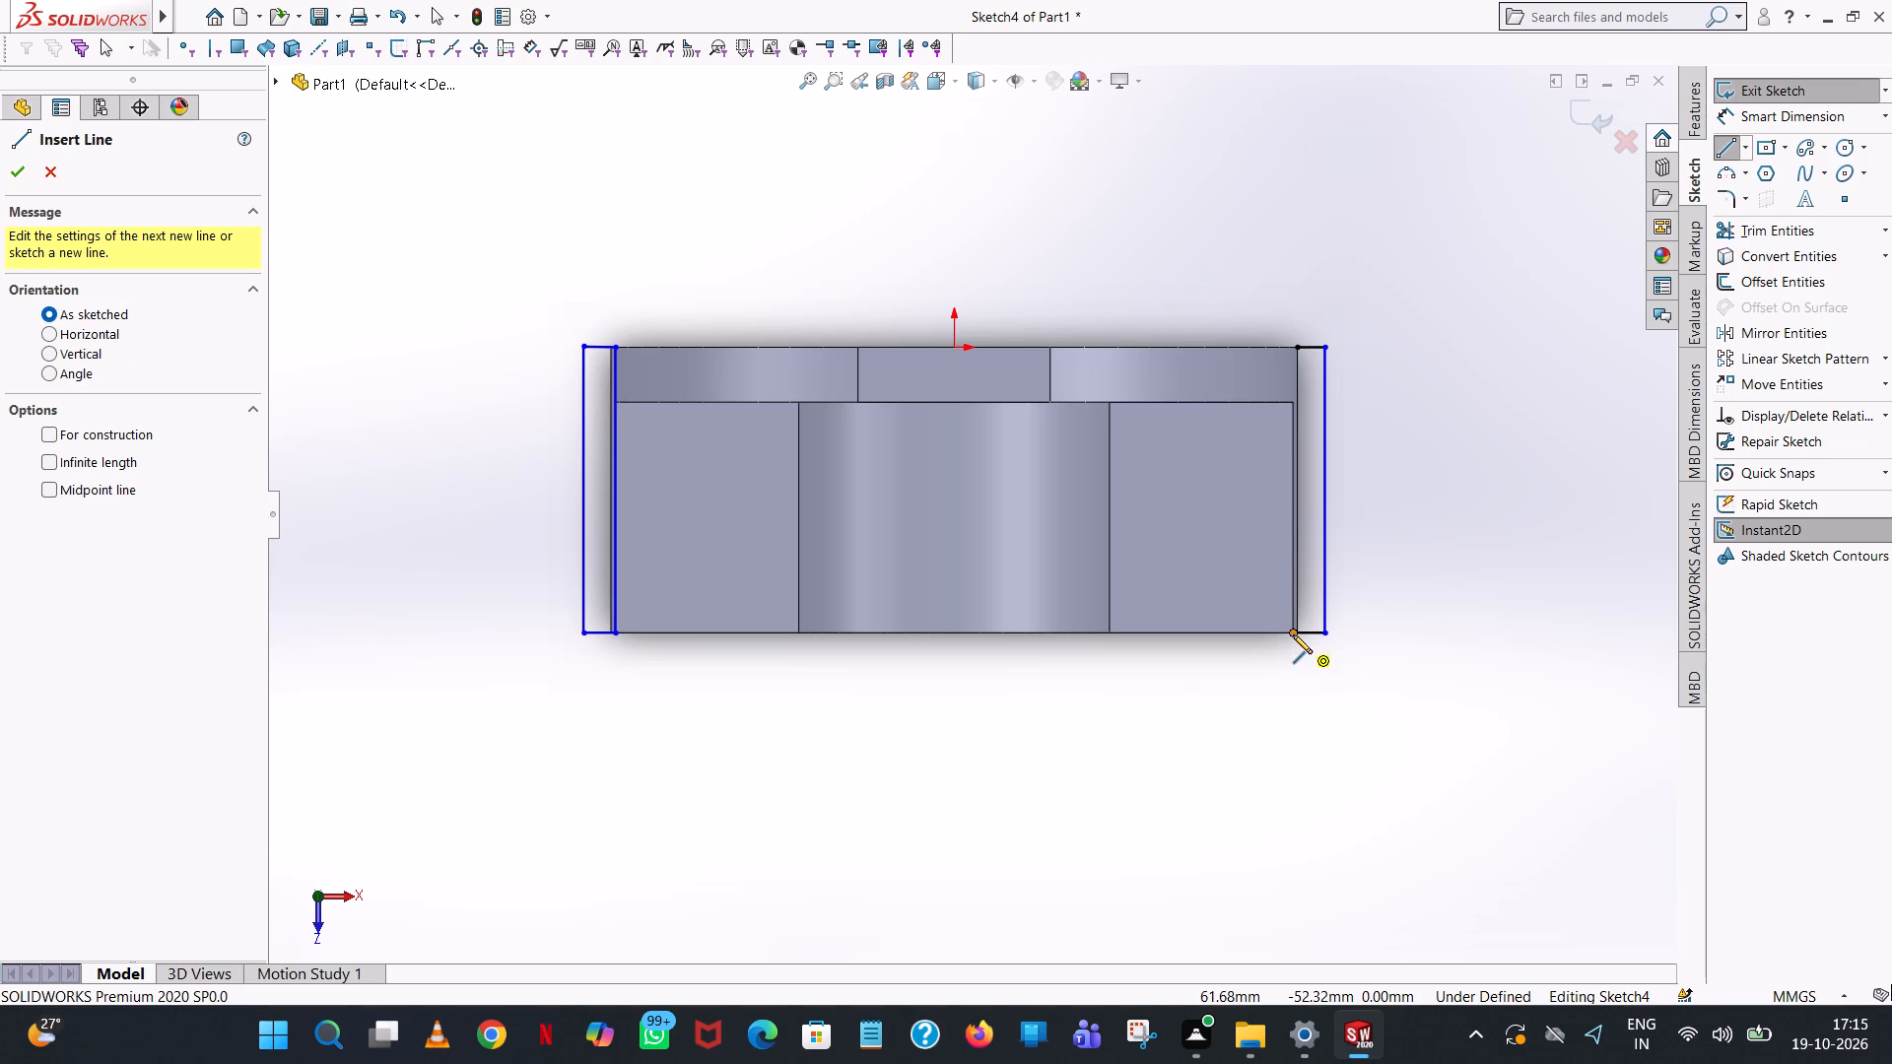
{"action": "left_click", "coordinate": [1293, 634]}
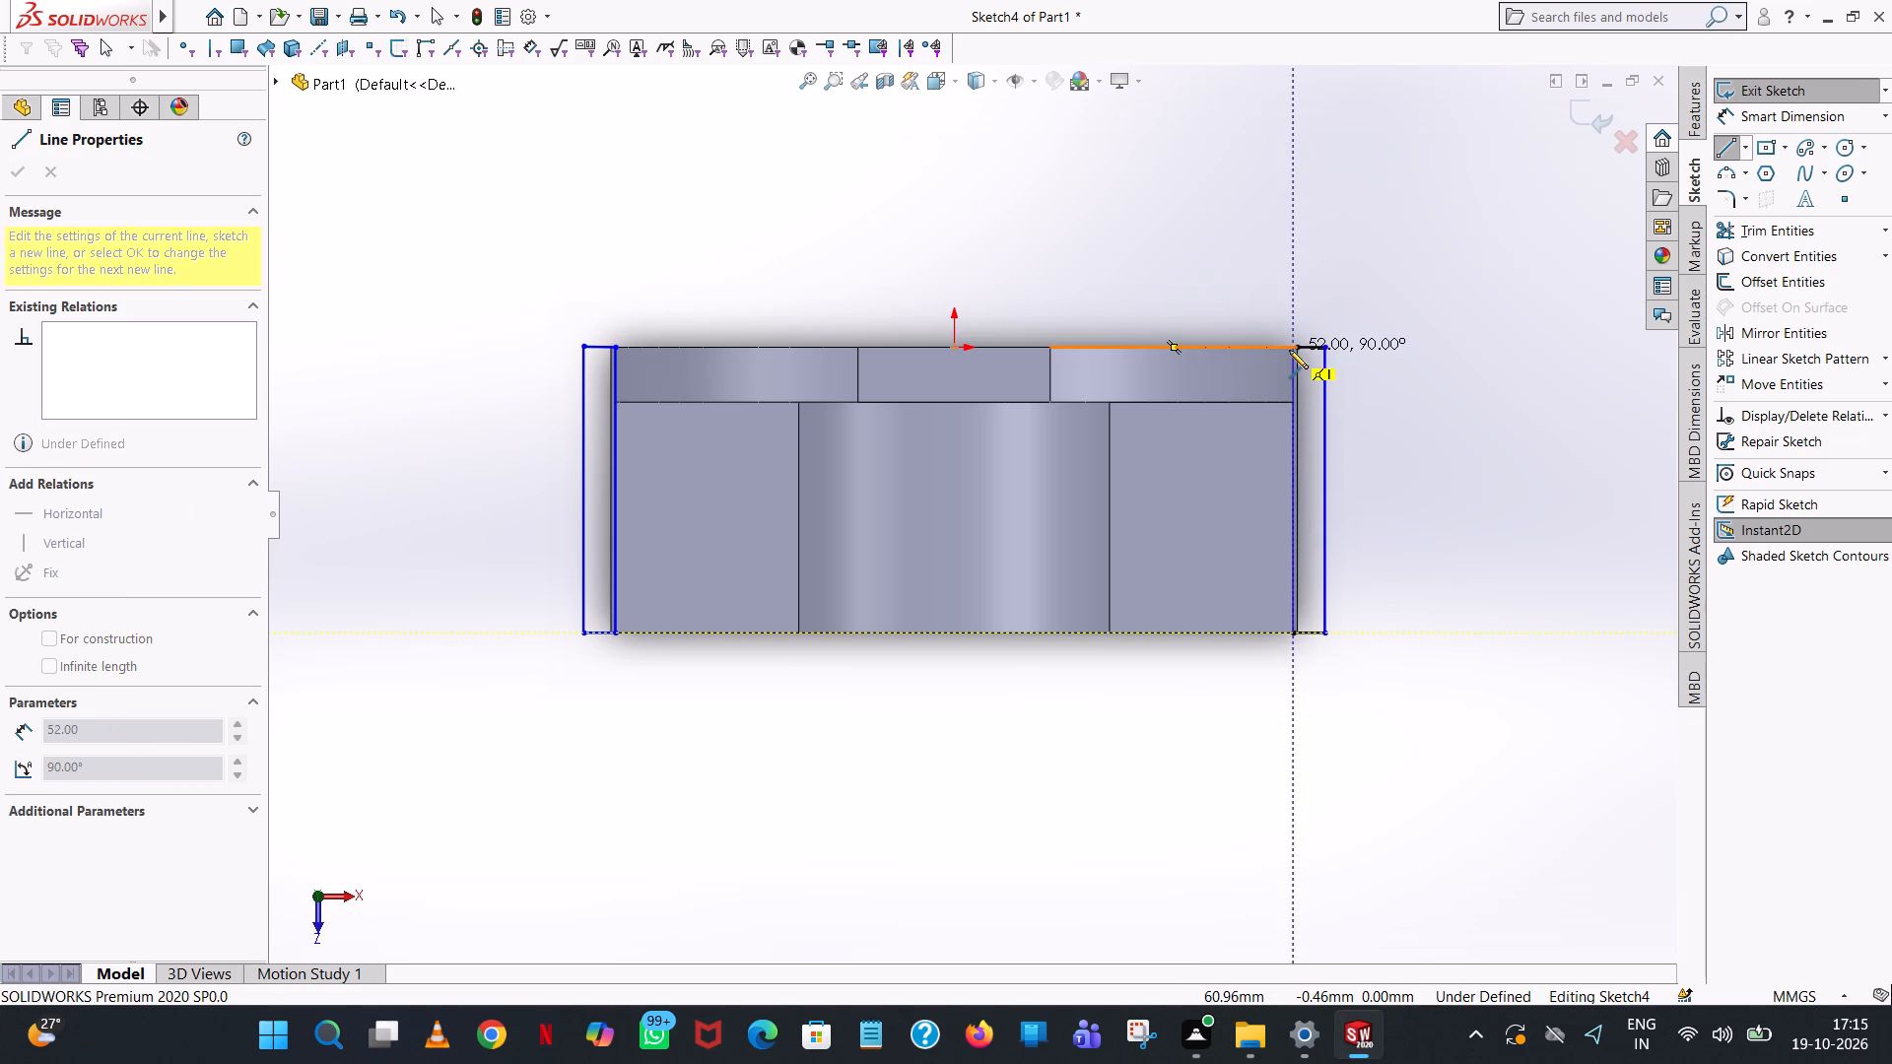
{"action": "left_click", "coordinate": [1289, 347]}
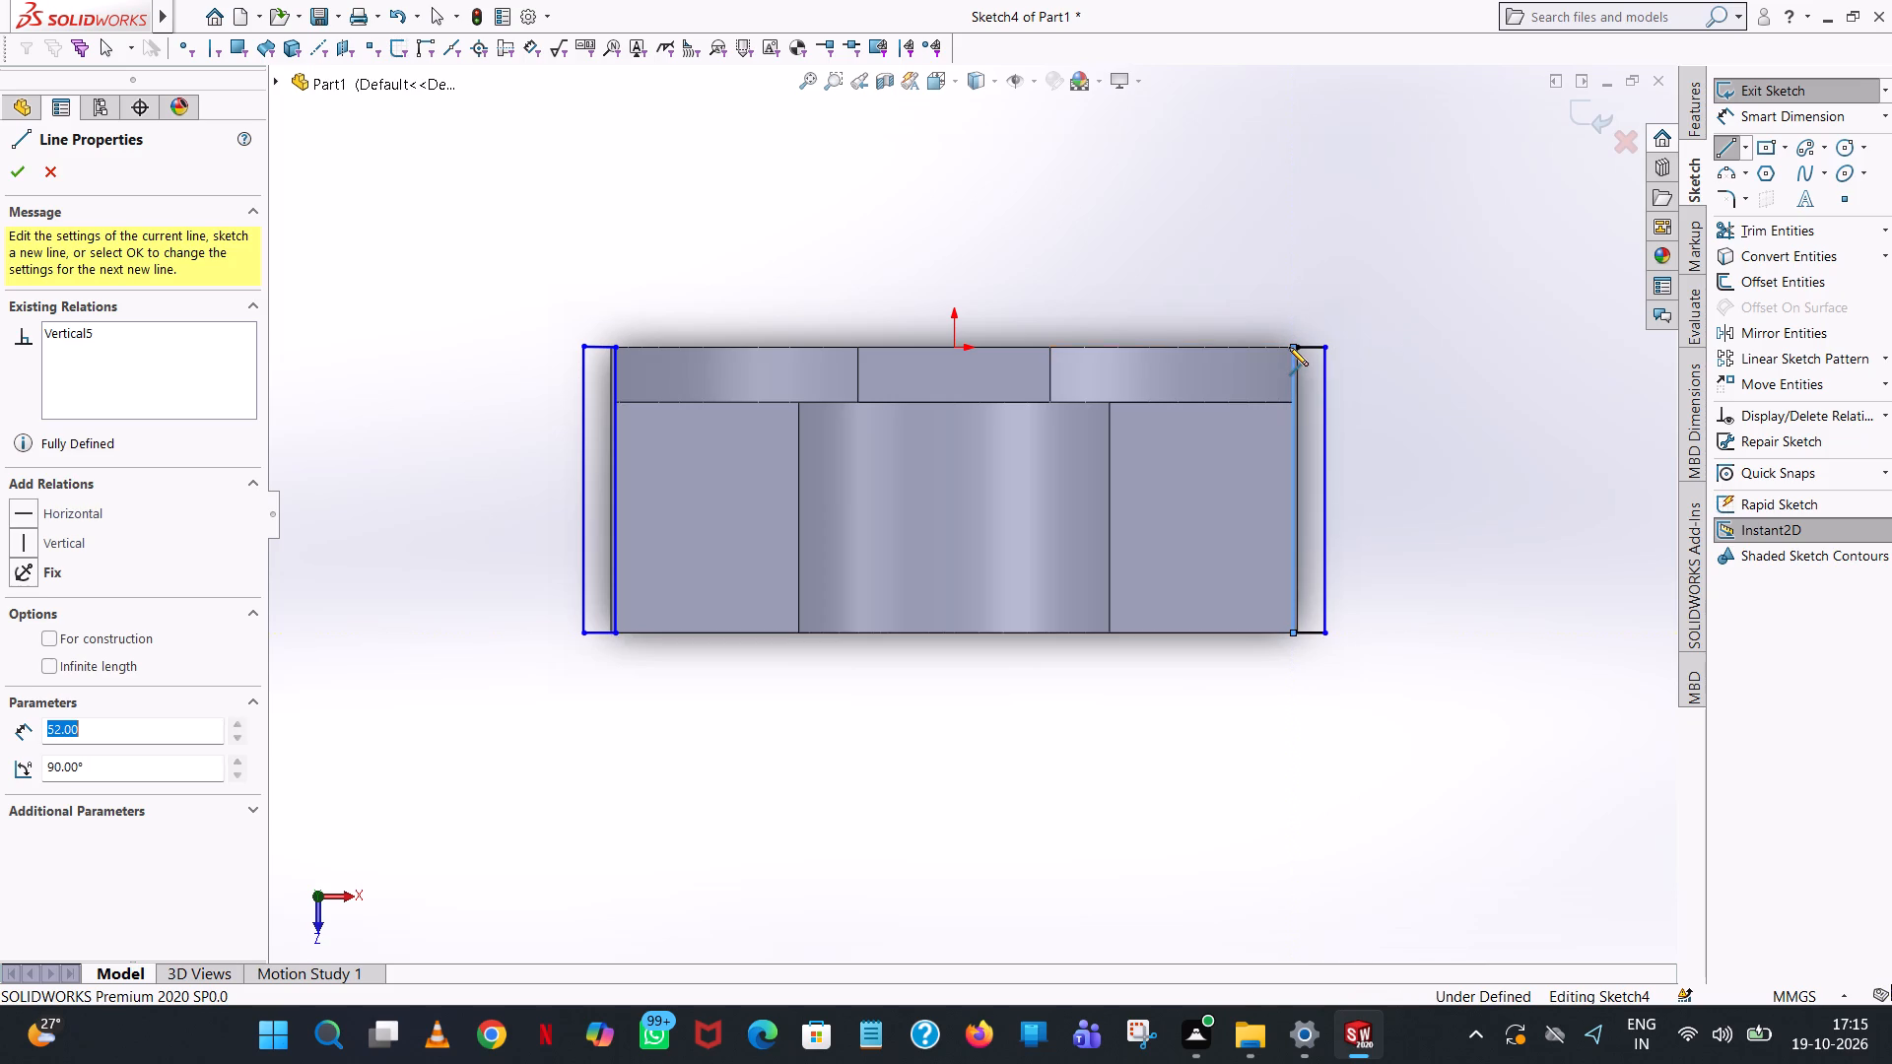
{"action": "left_click", "coordinate": [1302, 346]}
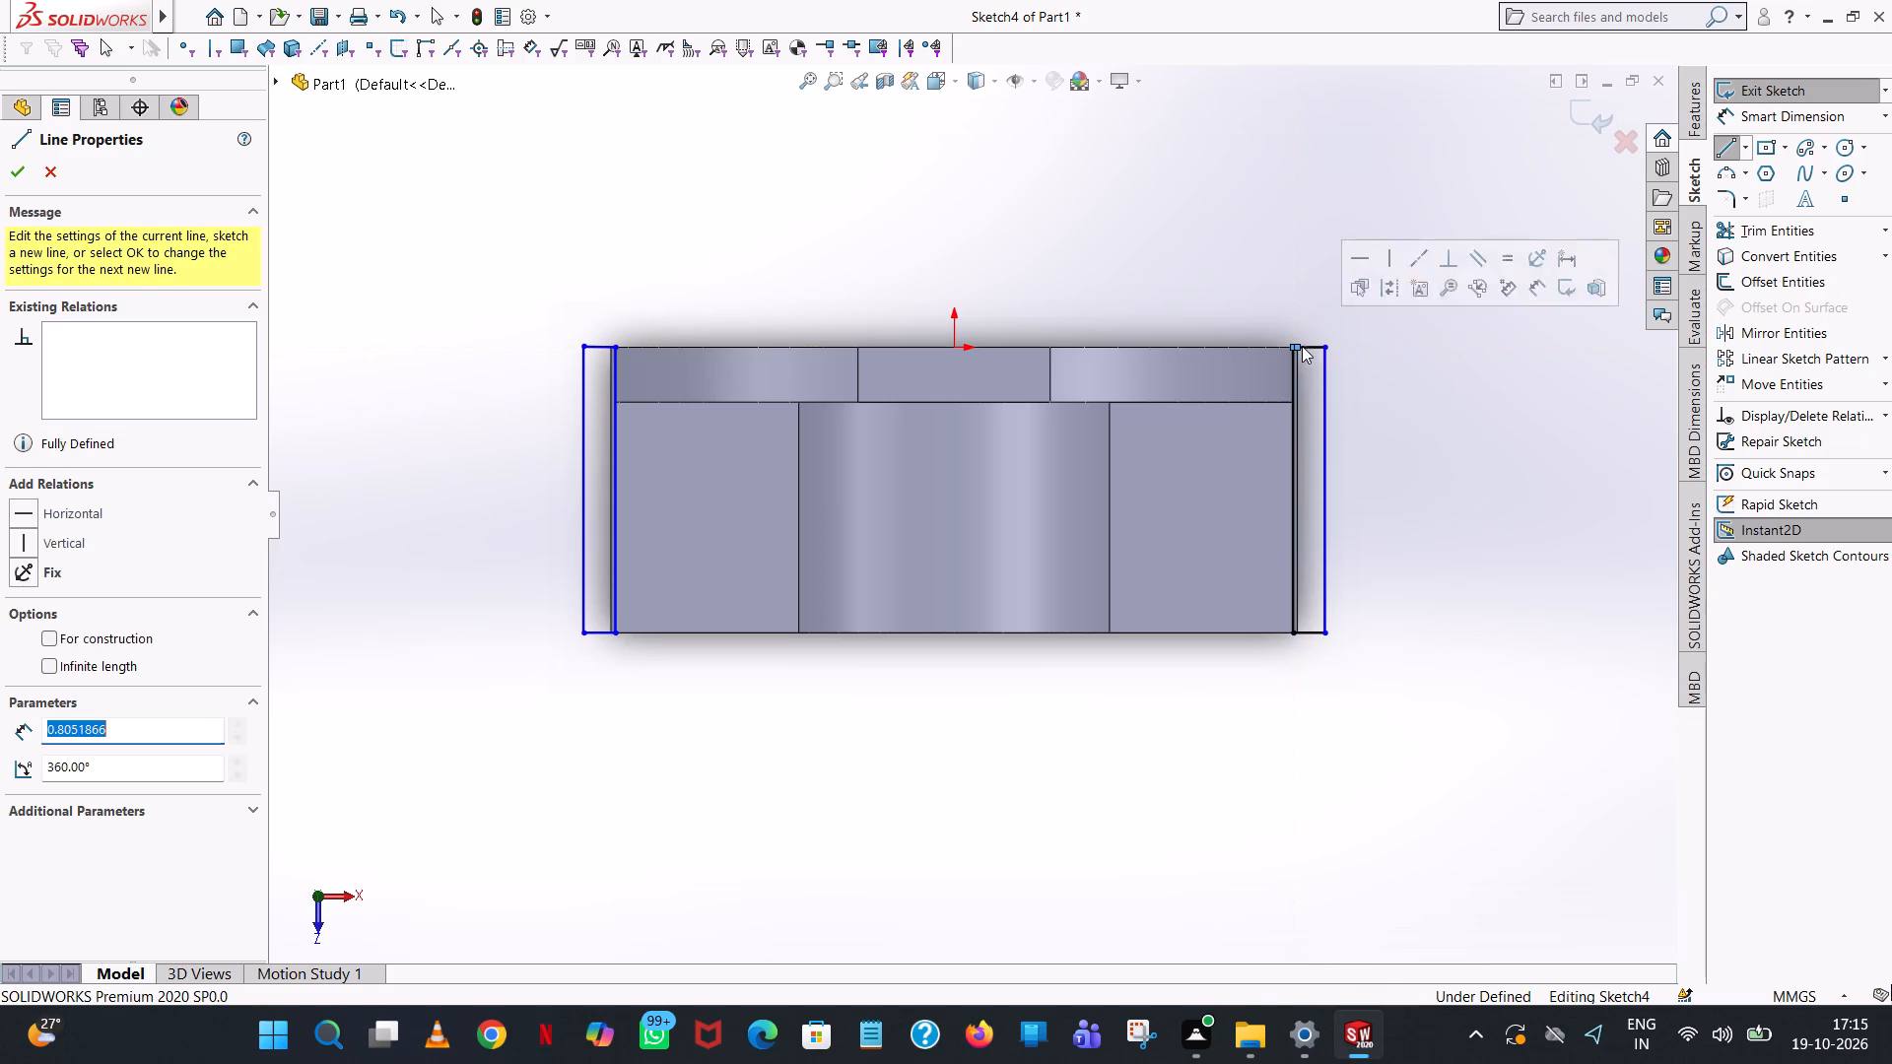
{"action": "right_click", "coordinate": [1302, 346]}
{"action": "left_click", "coordinate": [1324, 359]}
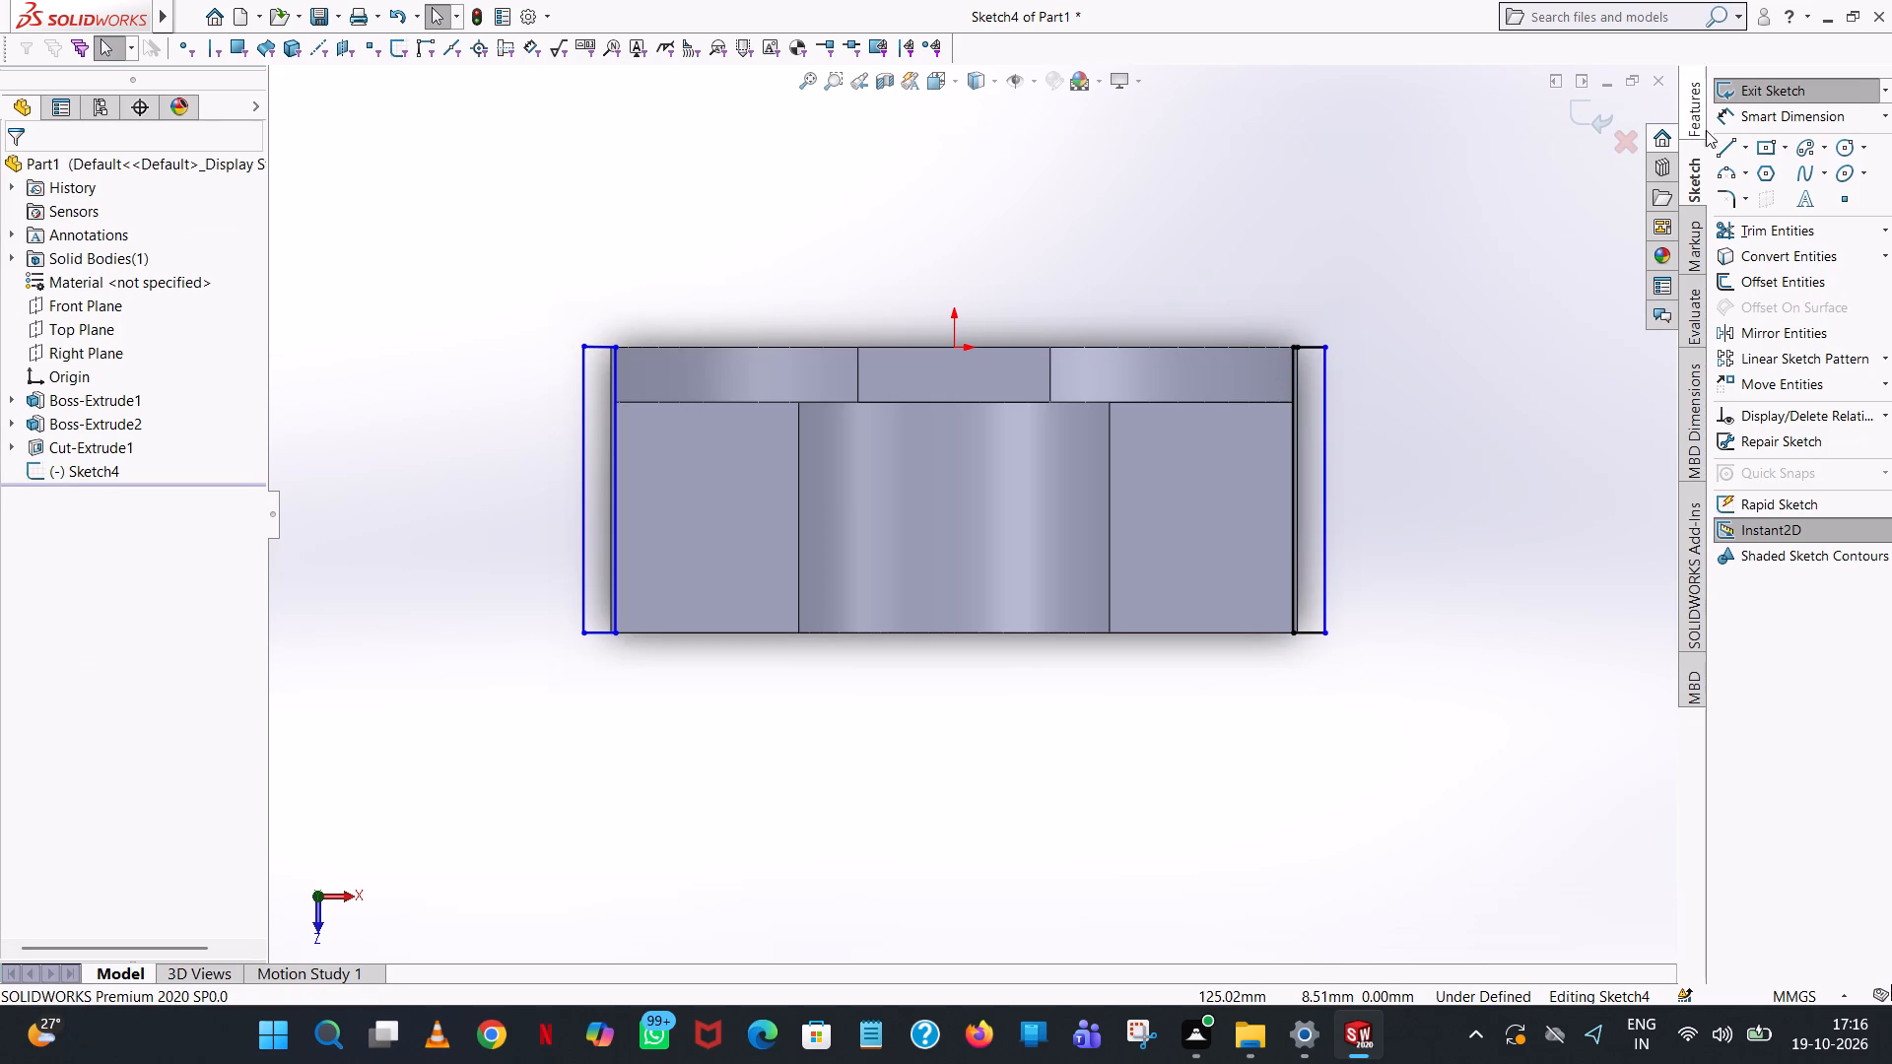
Extrude the two side strips 10 mm blind in the reversed direction, downward alongside the base, with merge result on.
{"action": "left_click", "coordinate": [1698, 111]}
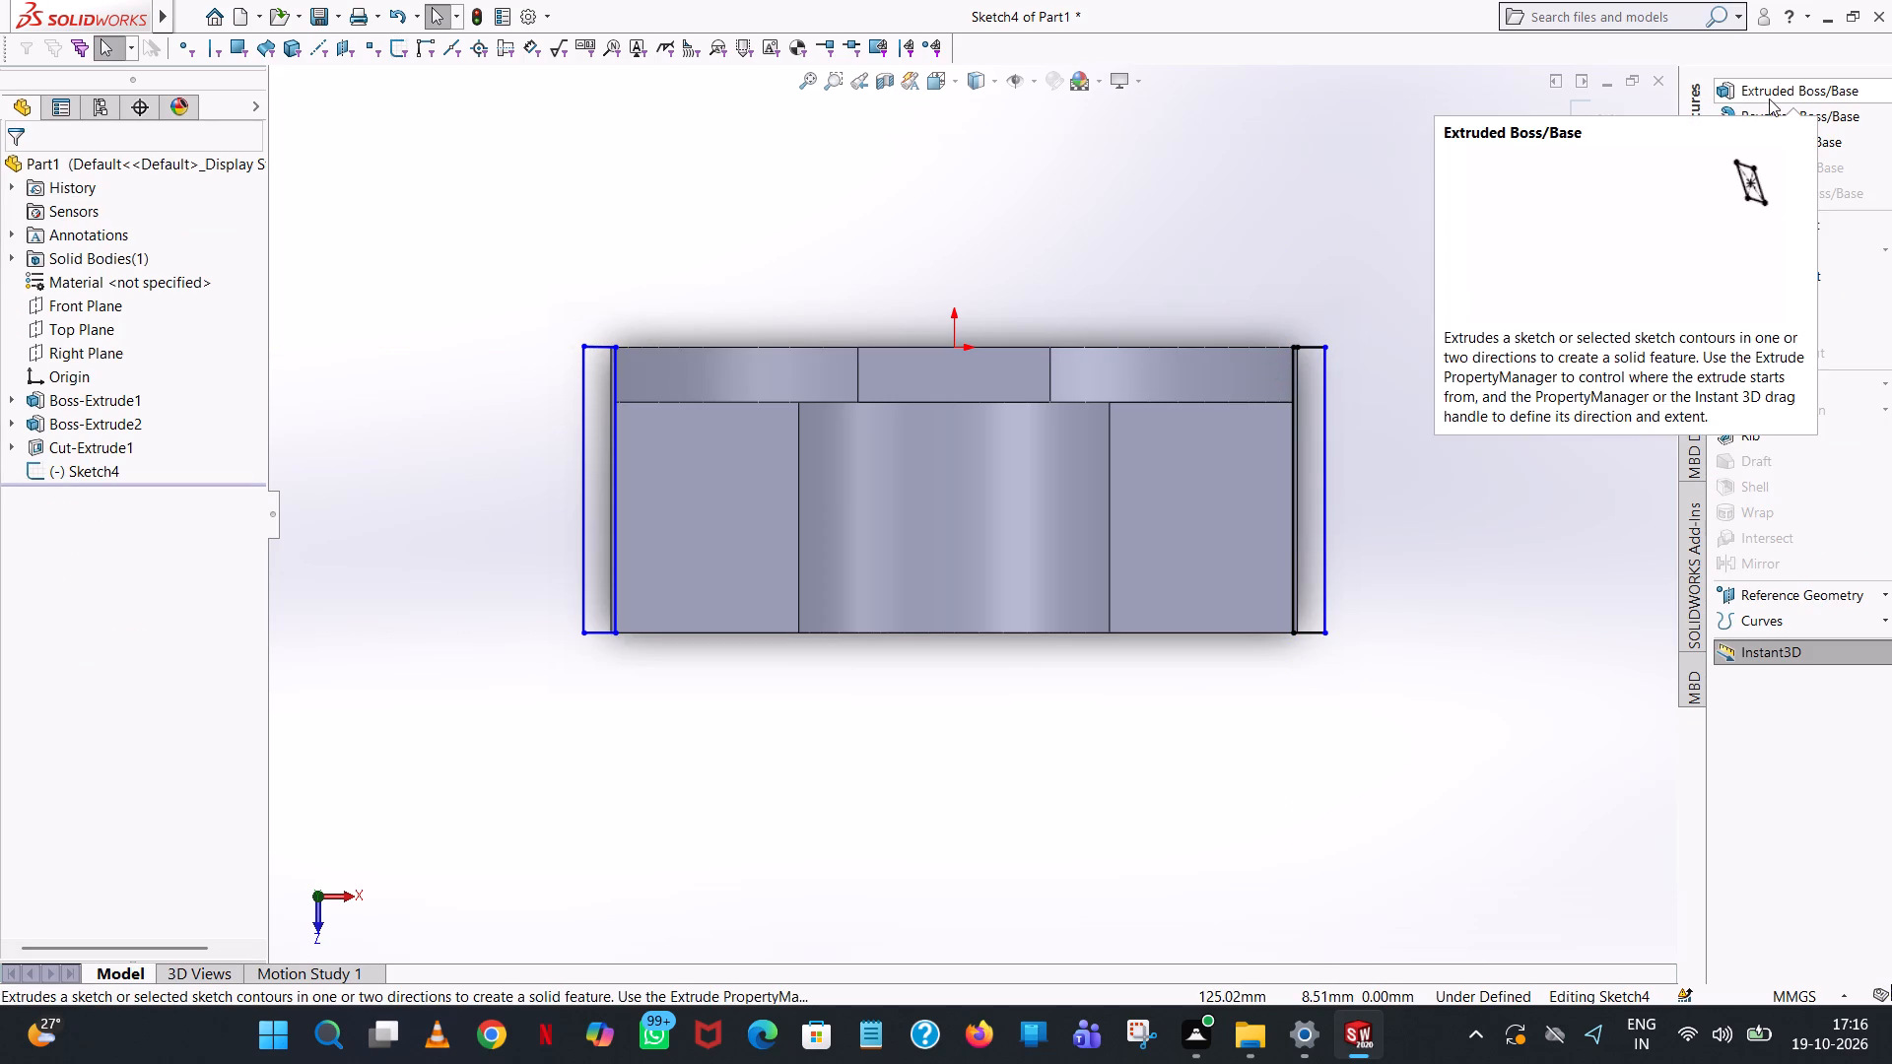
{"action": "left_click", "coordinate": [1769, 99]}
{"action": "middle_click_drag", "start_coordinate": [1271, 663], "coordinate": [1288, 449]}
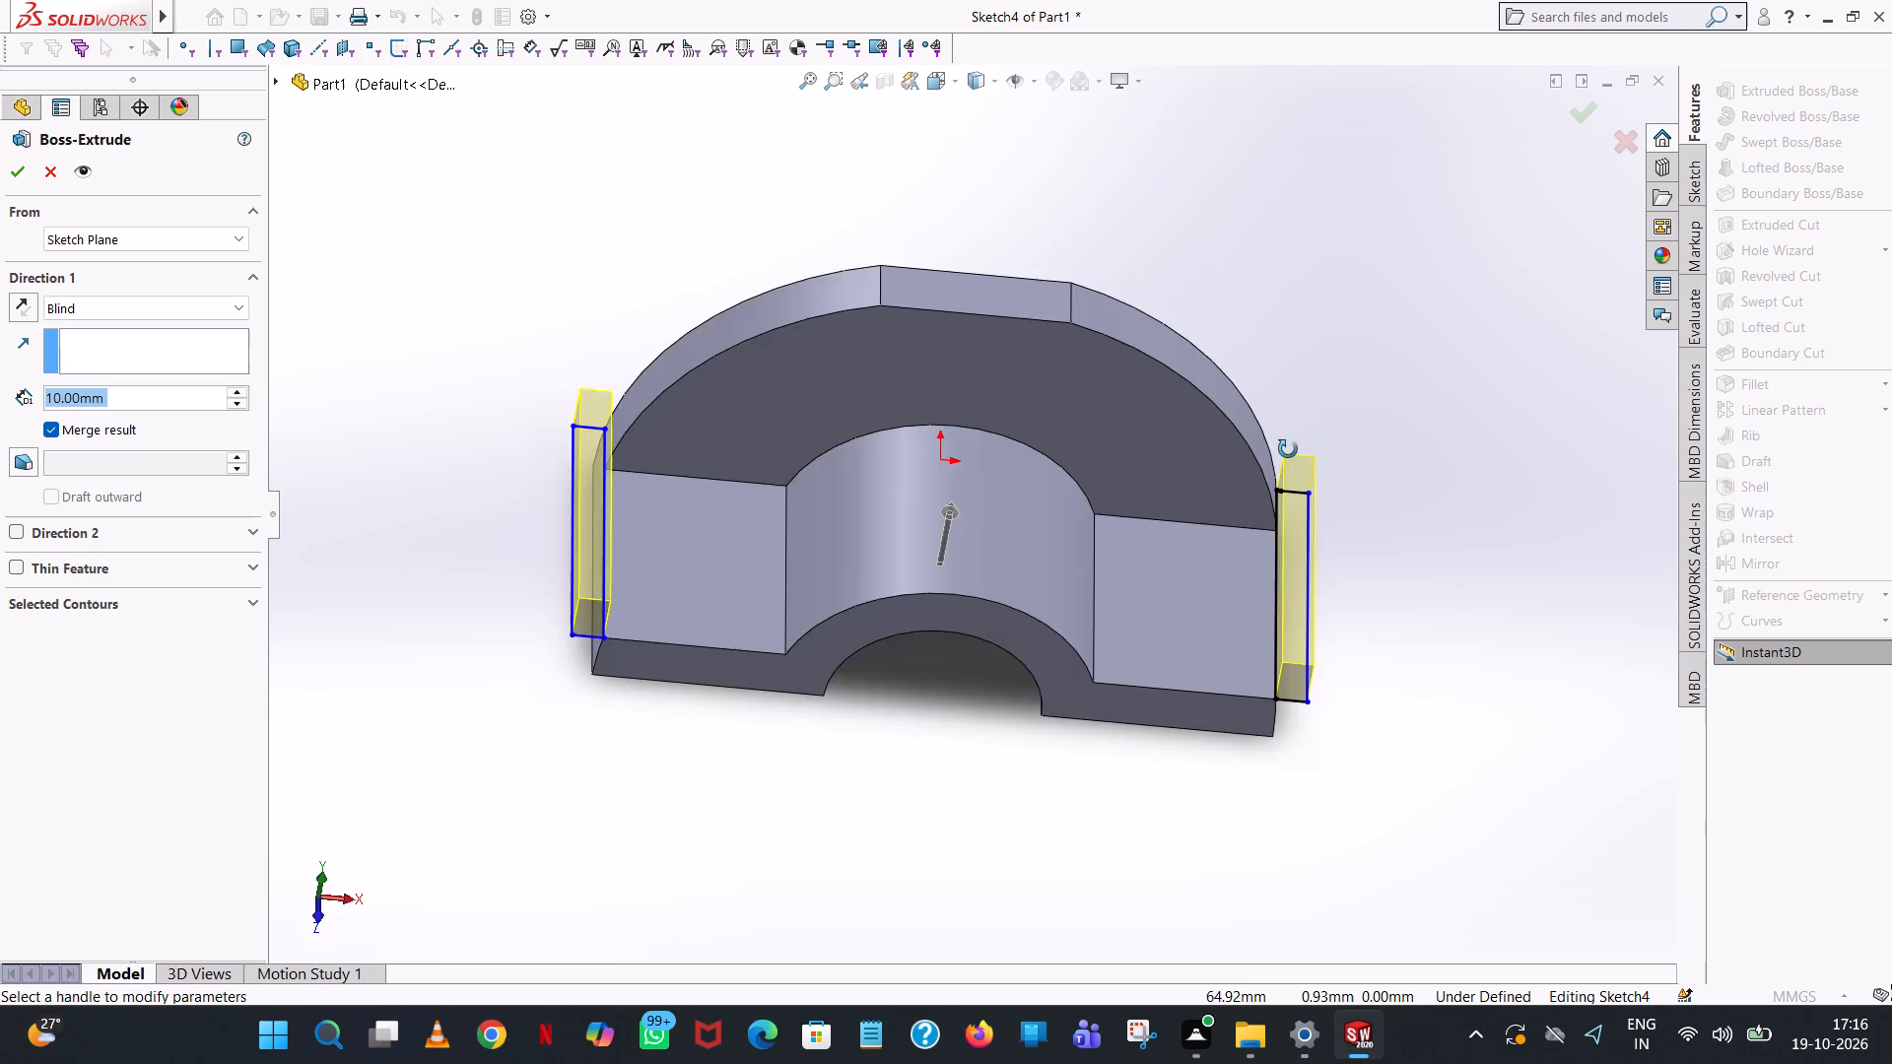
{"action": "middle_click_drag", "start_coordinate": [1288, 449], "coordinate": [1251, 253]}
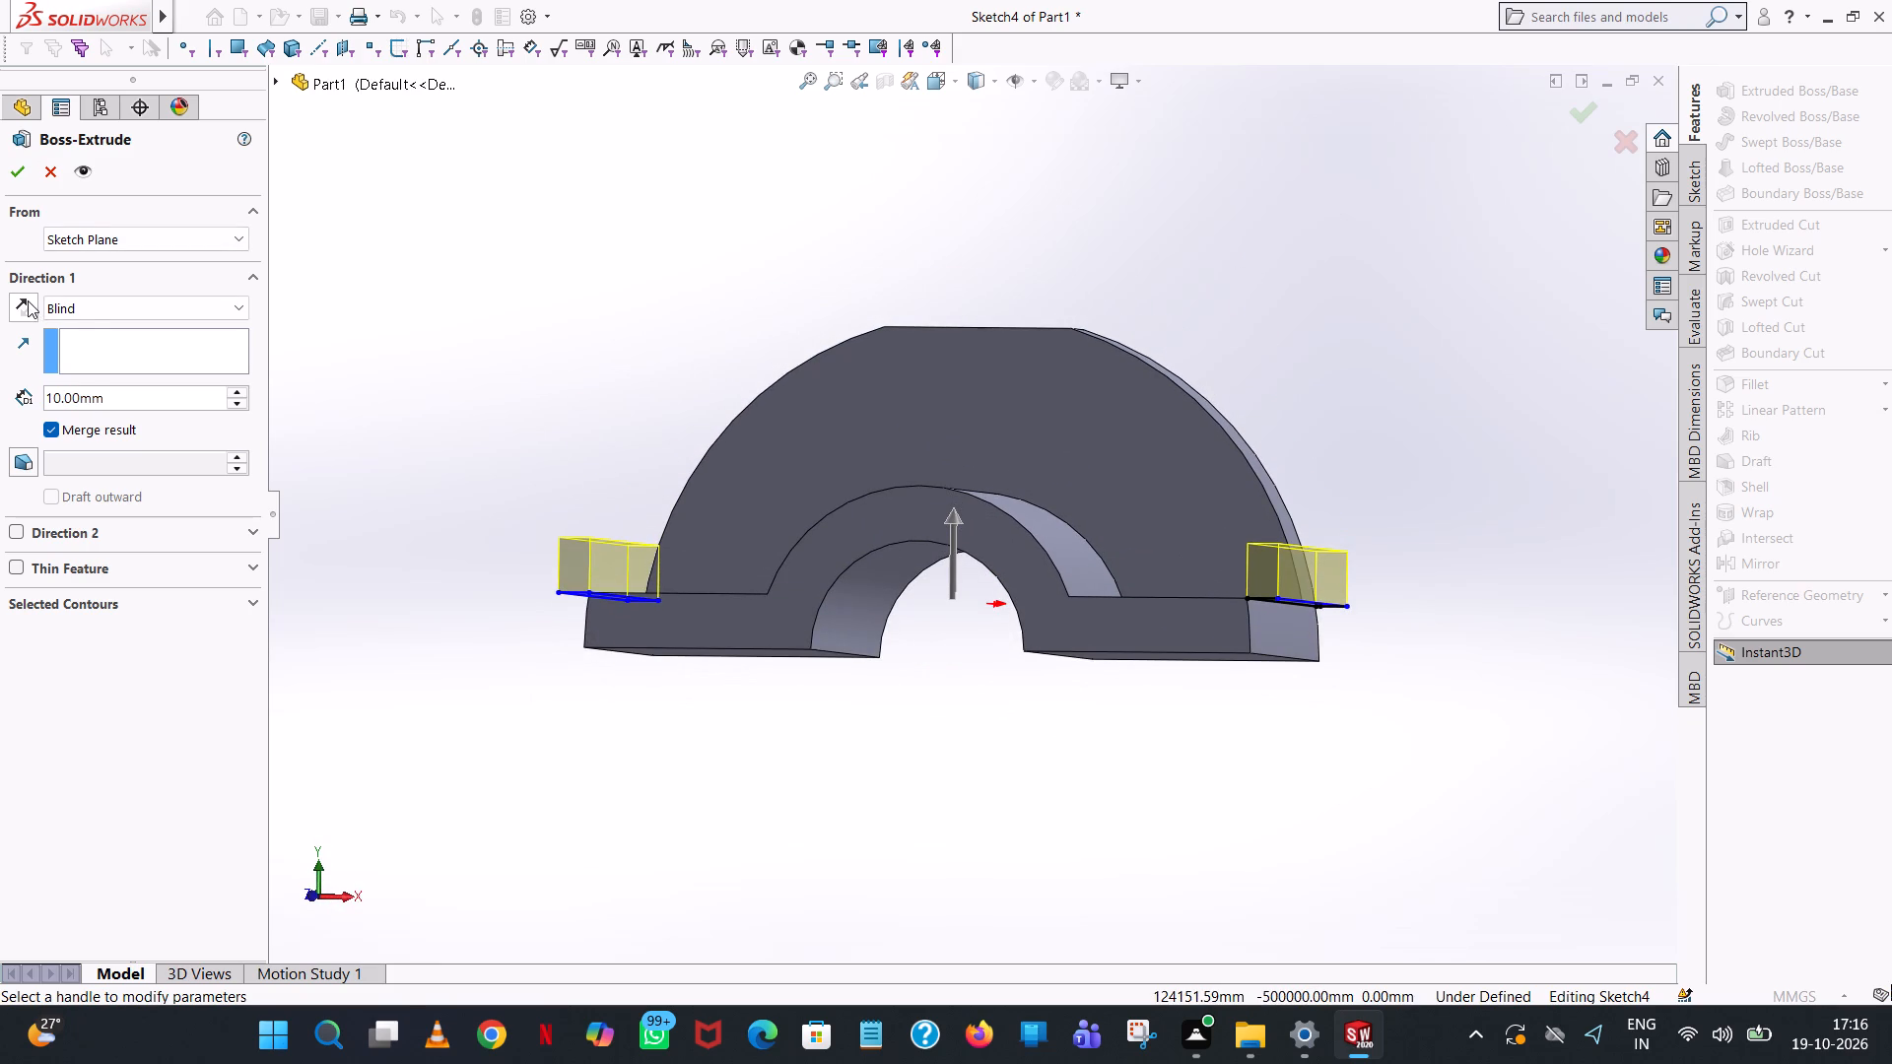
{"action": "left_click", "coordinate": [28, 300]}
{"action": "left_click", "coordinate": [19, 176]}
{"action": "left_click", "coordinate": [470, 269]}
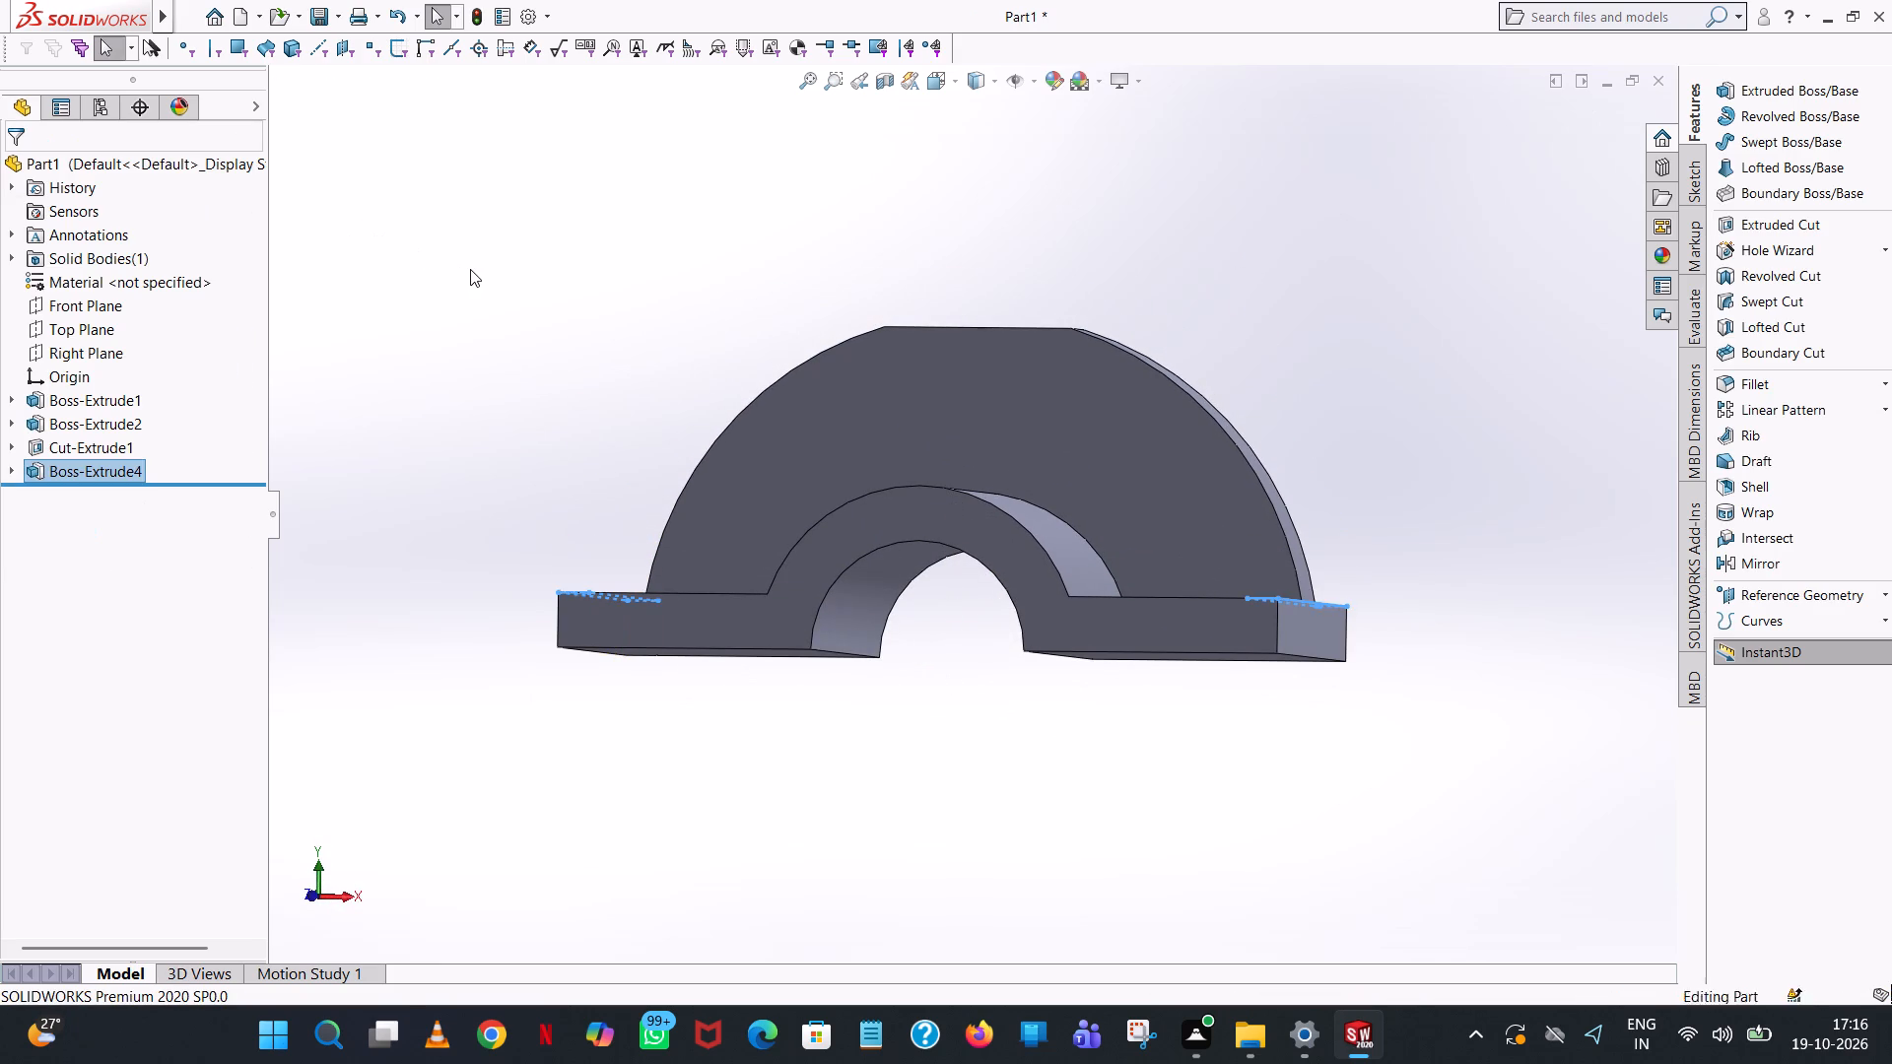
Start an Extruded Cut sketch on the upper face of the +X base flange and set the view to Top.
{"action": "middle_click_drag", "start_coordinate": [478, 274], "coordinate": [450, 716]}
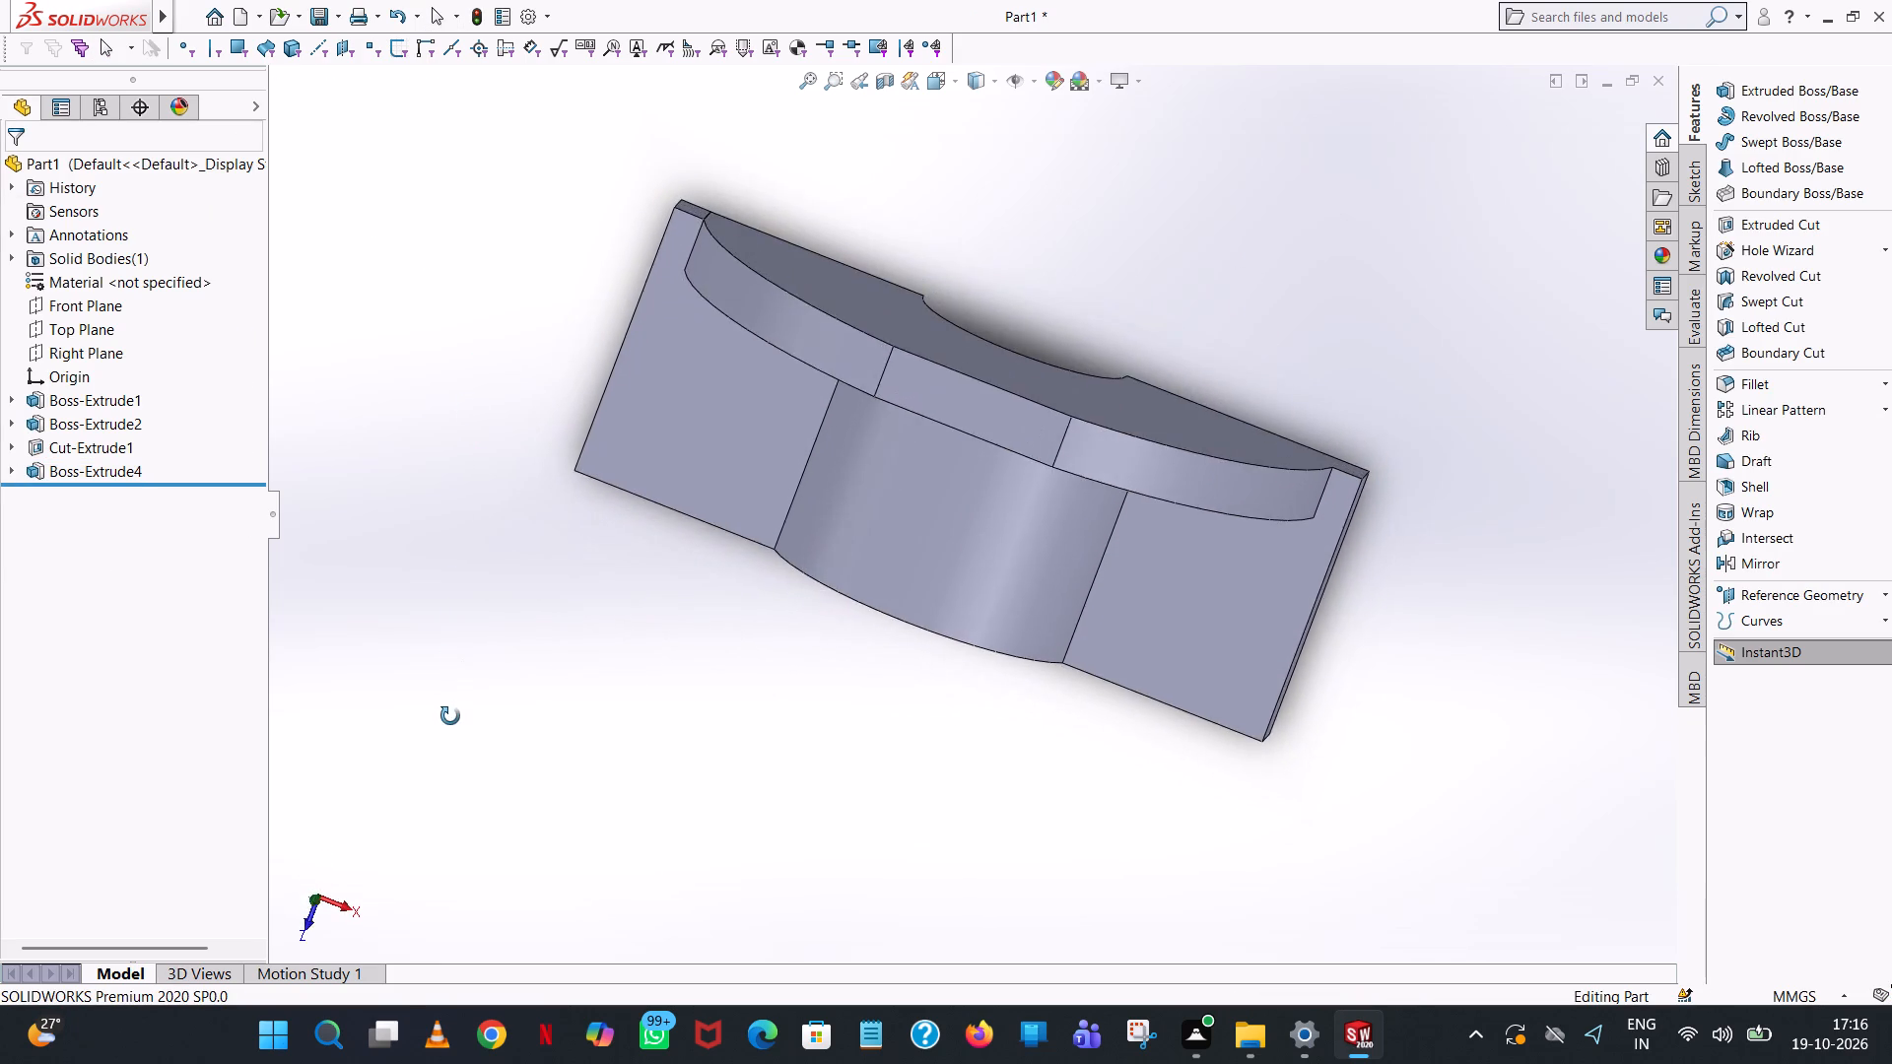
{"action": "middle_click_drag", "start_coordinate": [450, 716], "coordinate": [509, 356]}
{"action": "scroll", "coordinate": [514, 345], "scroll_direction": "up", "scroll_amount": 1}
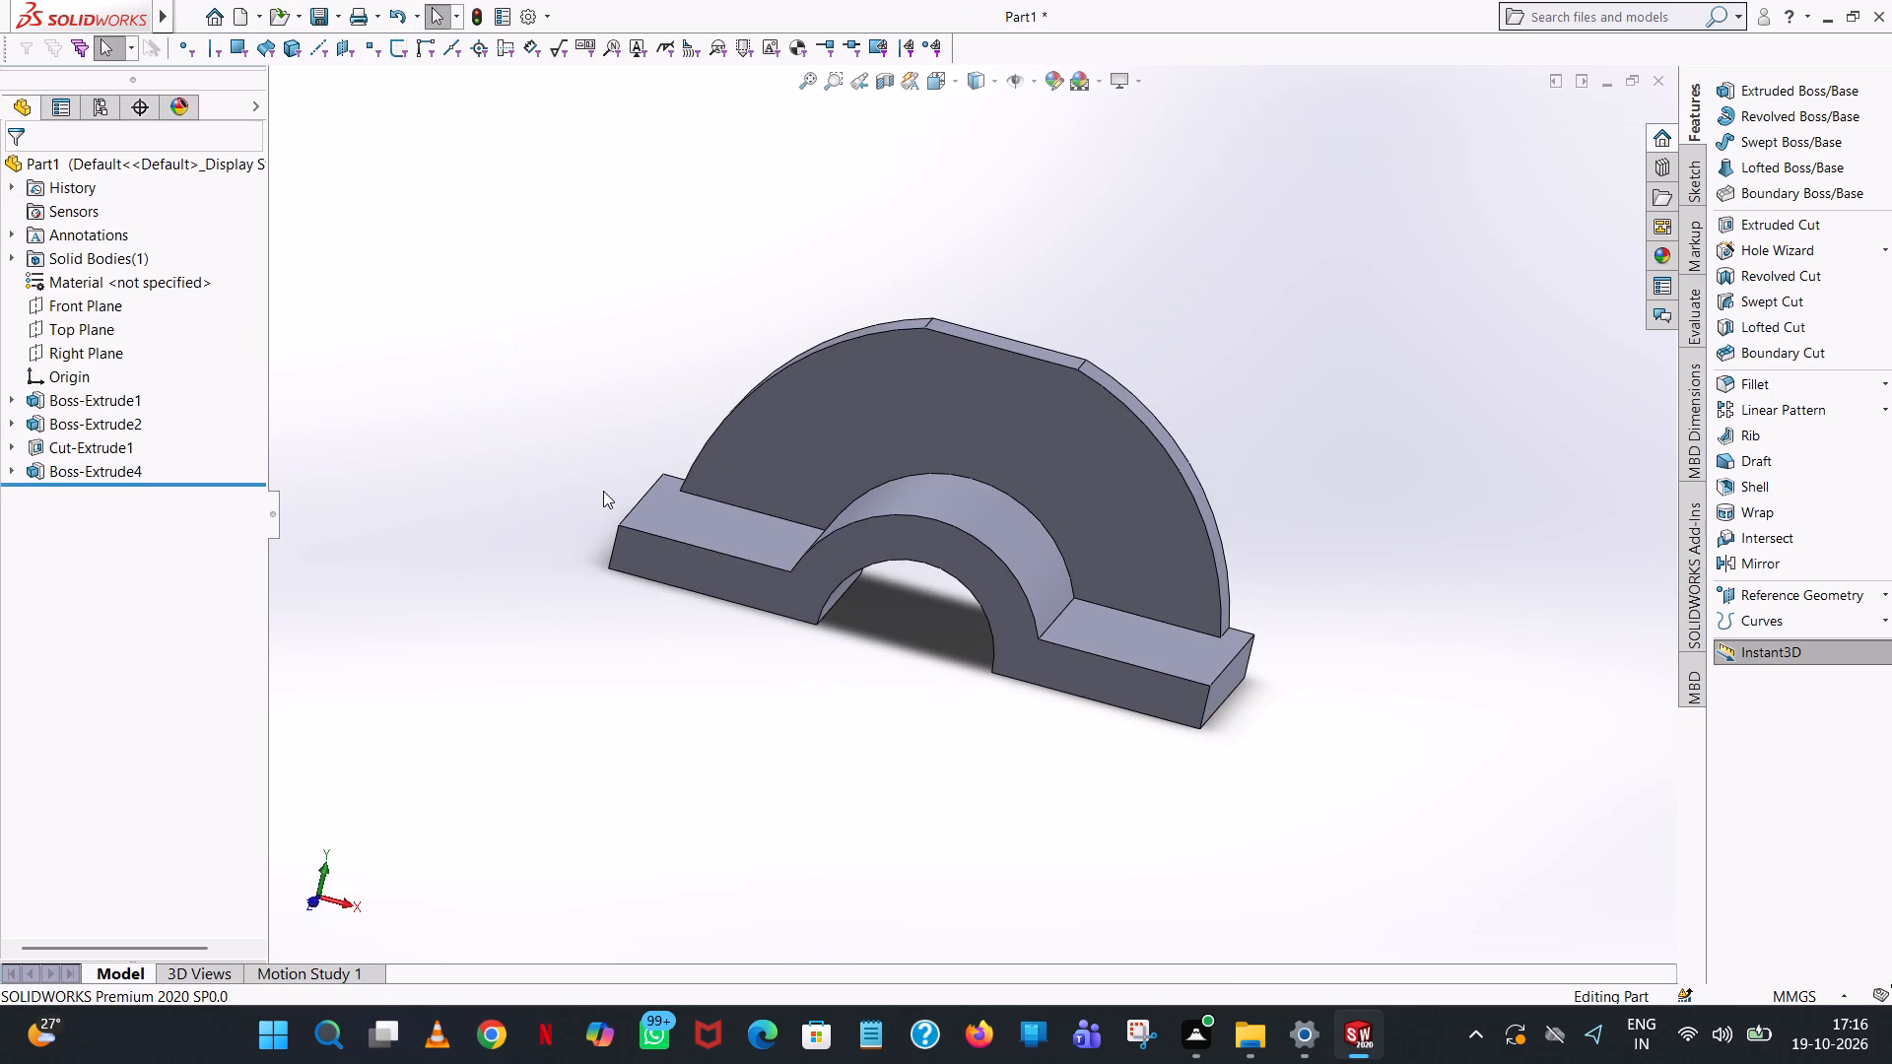
{"action": "middle_click_drag", "start_coordinate": [1334, 802], "coordinate": [1323, 855]}
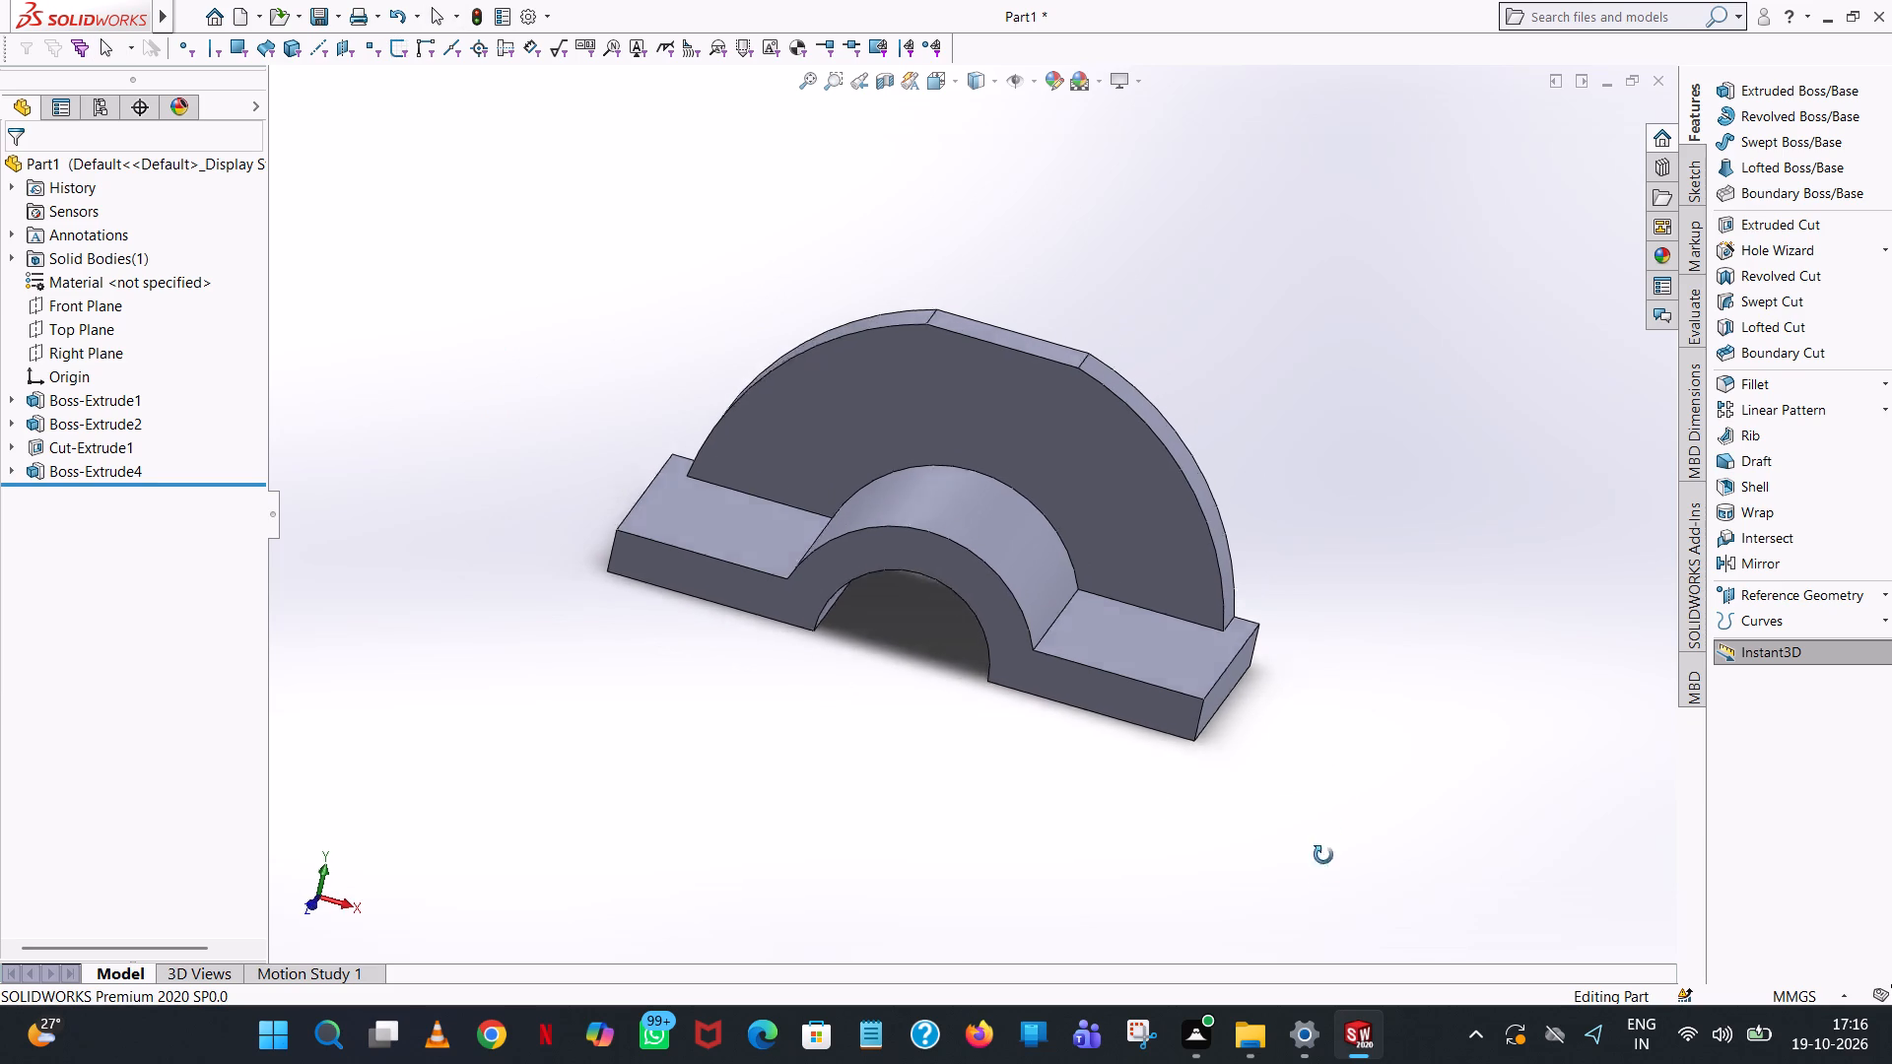
{"action": "middle_click_drag", "start_coordinate": [1323, 855], "coordinate": [1323, 944]}
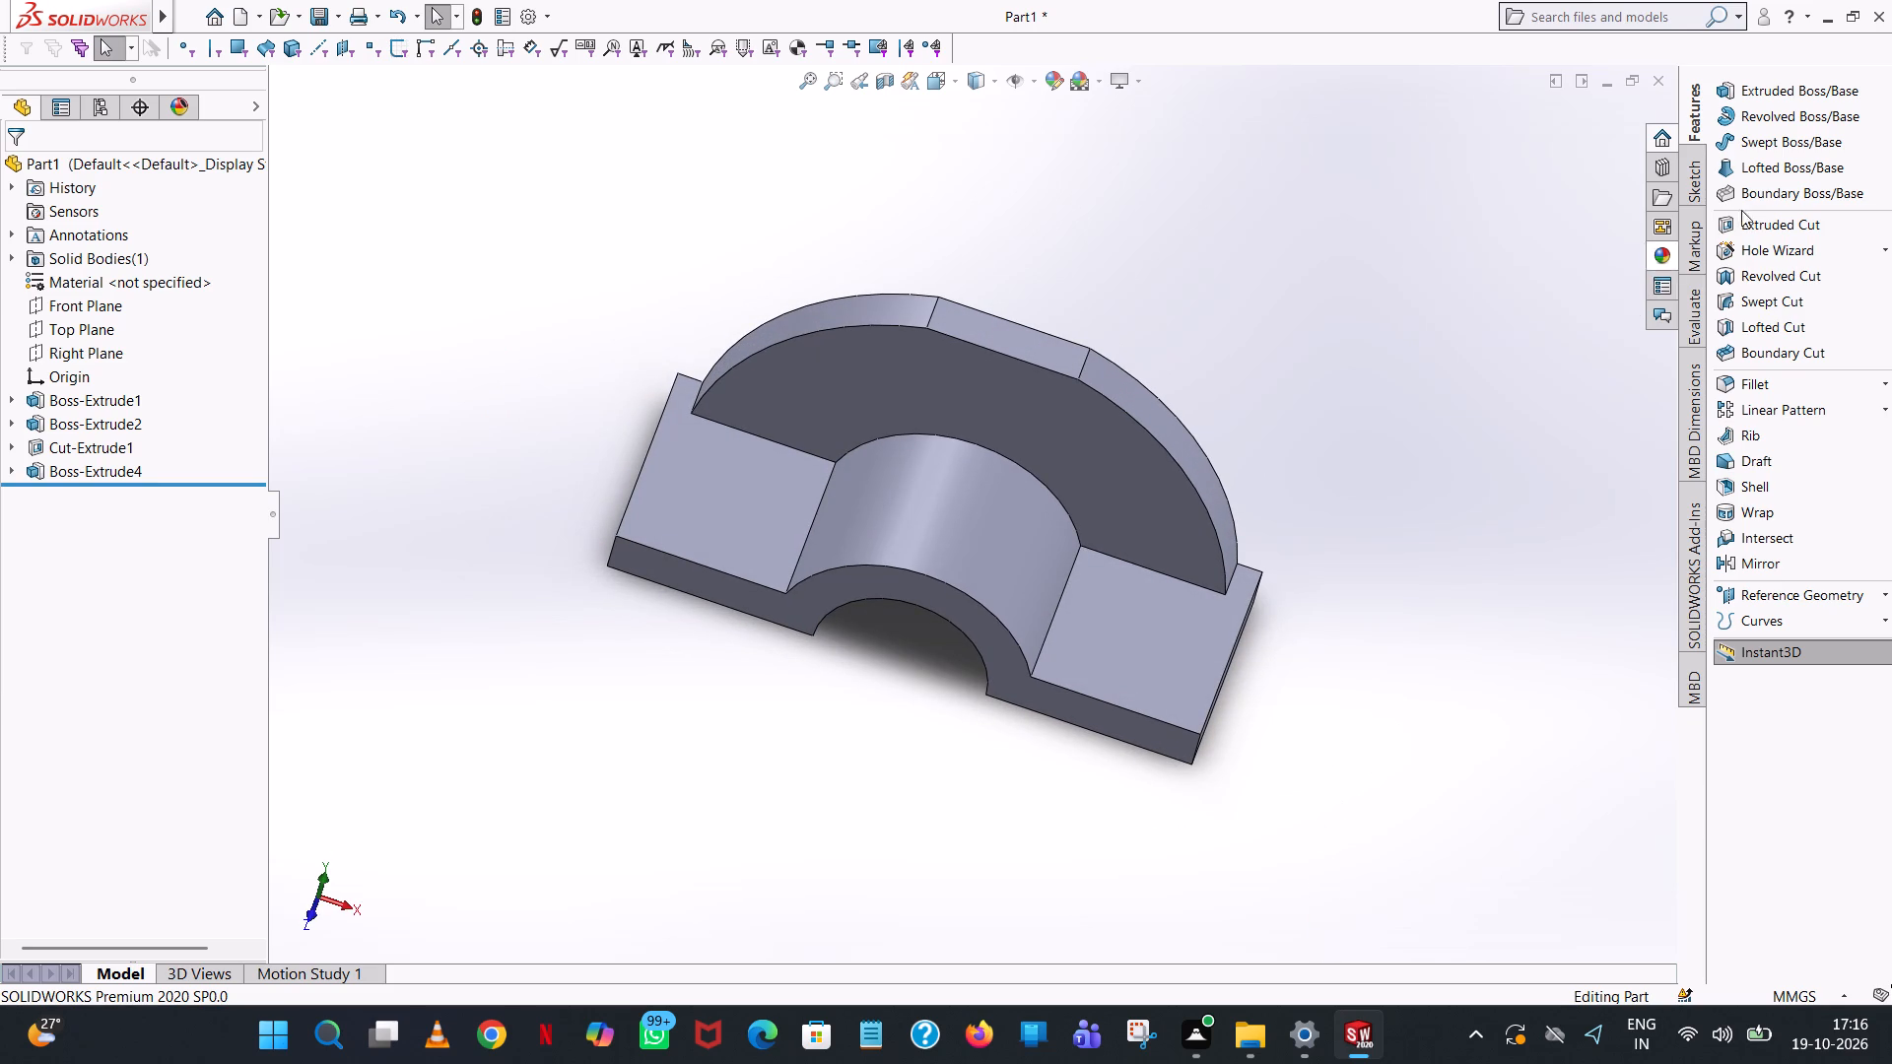
{"action": "left_click", "coordinate": [1761, 218]}
{"action": "left_click", "coordinate": [1139, 663]}
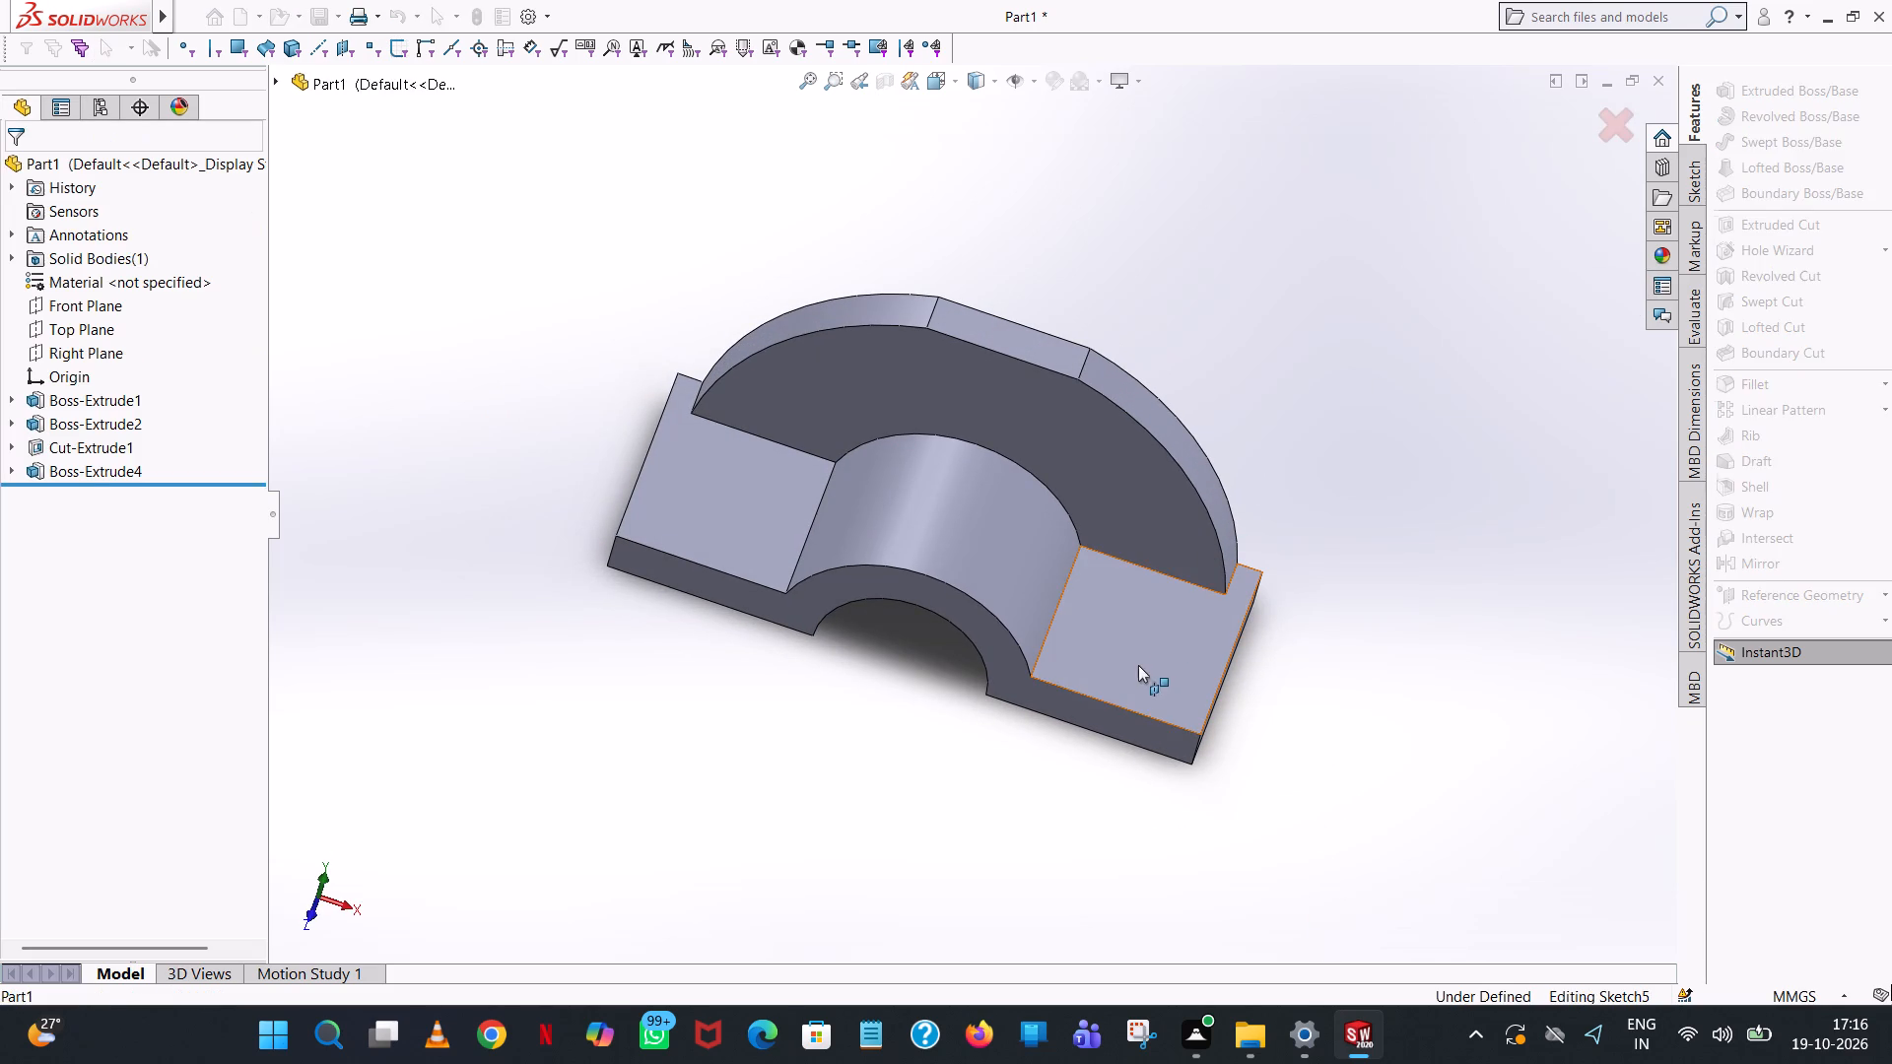
{"action": "left_click", "coordinate": [954, 87]}
{"action": "left_click", "coordinate": [1050, 194]}
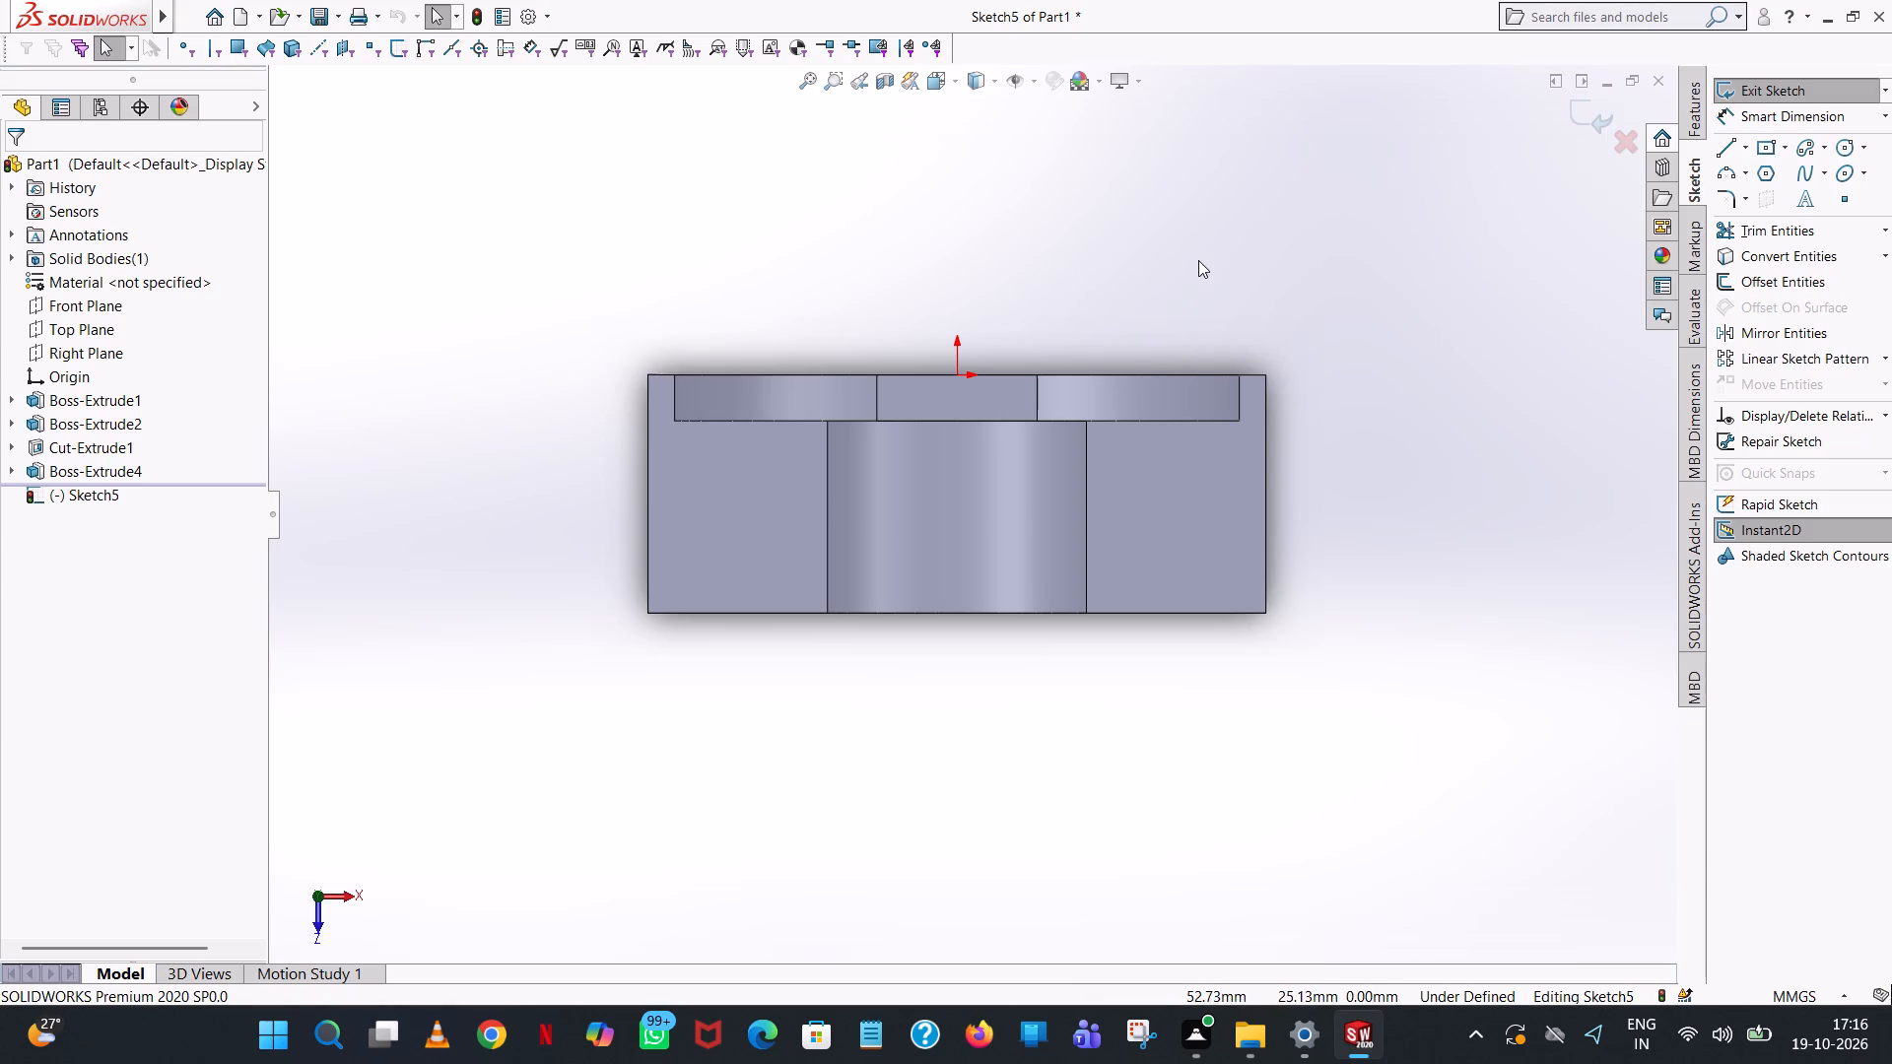
Draw a vertical 30 mm line along the +X edge, starting from the base's back corner.
{"action": "left_click", "coordinate": [1728, 142]}
{"action": "left_click", "coordinate": [1266, 374]}
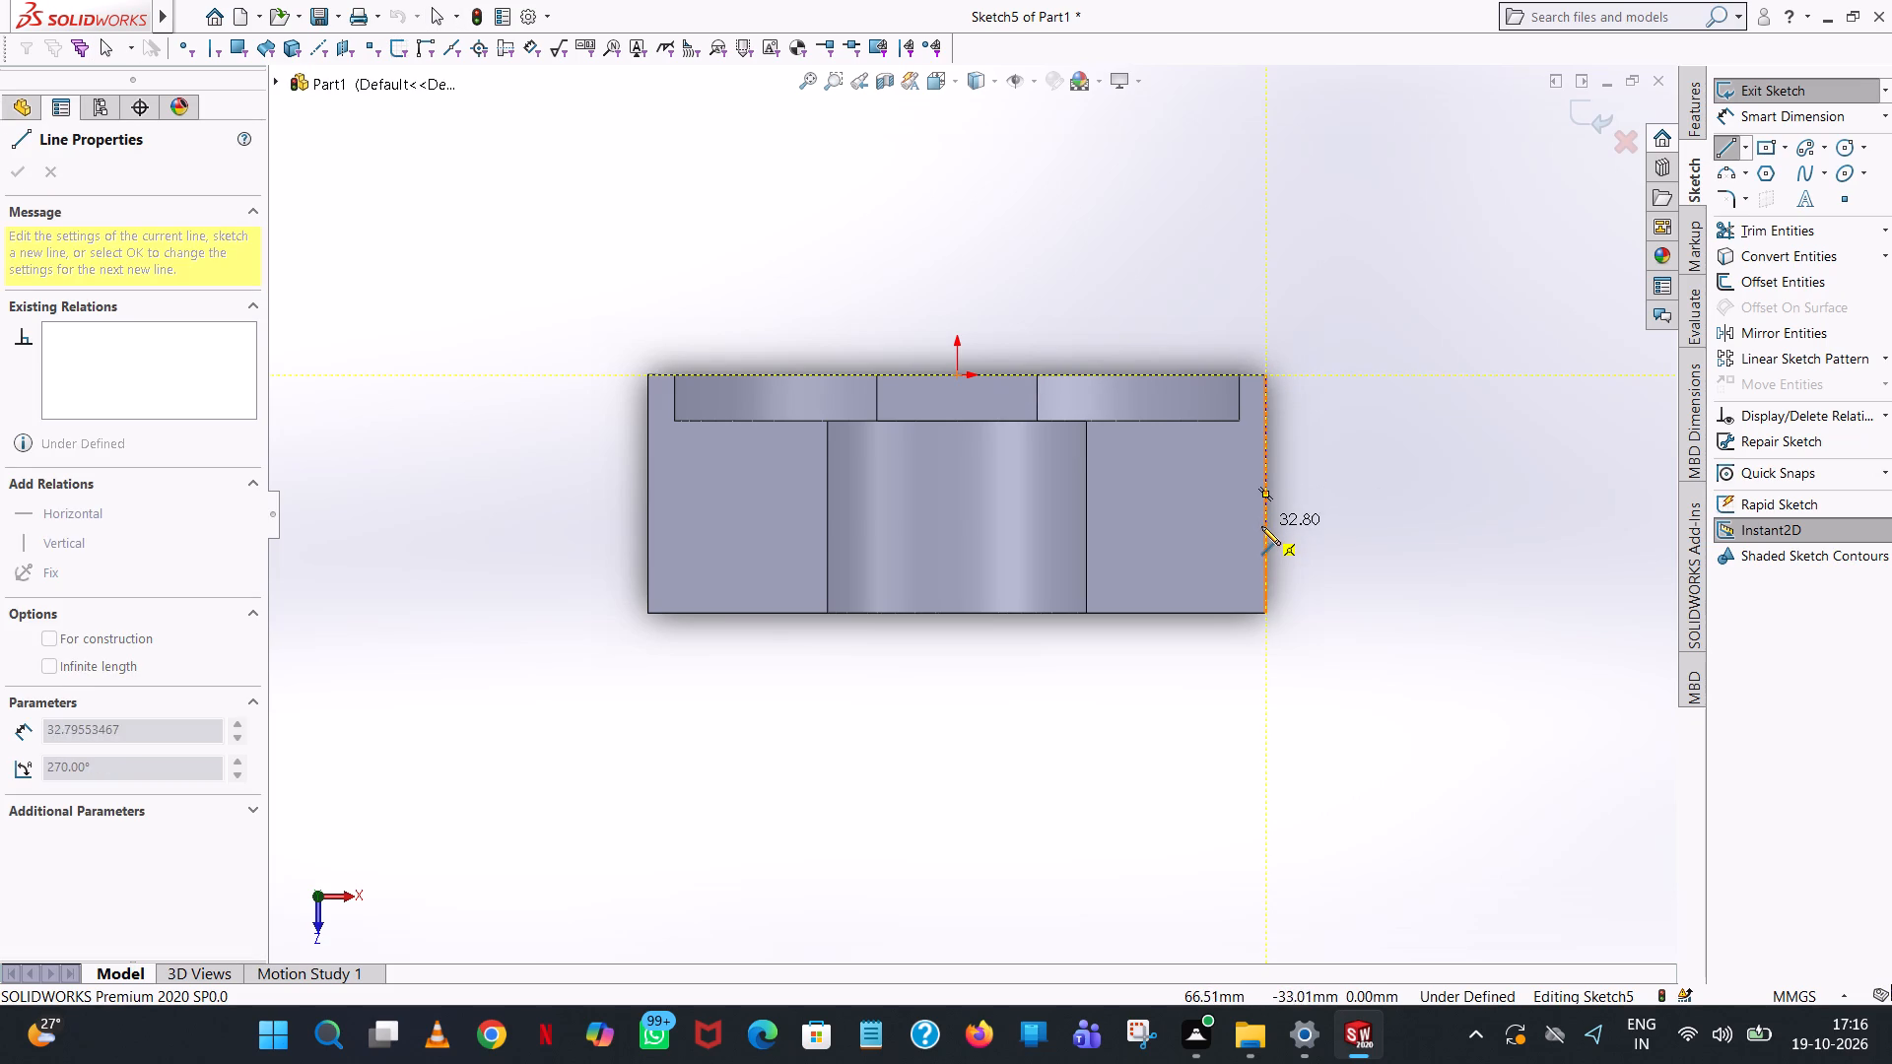
{"action": "left_click", "coordinate": [1262, 528]}
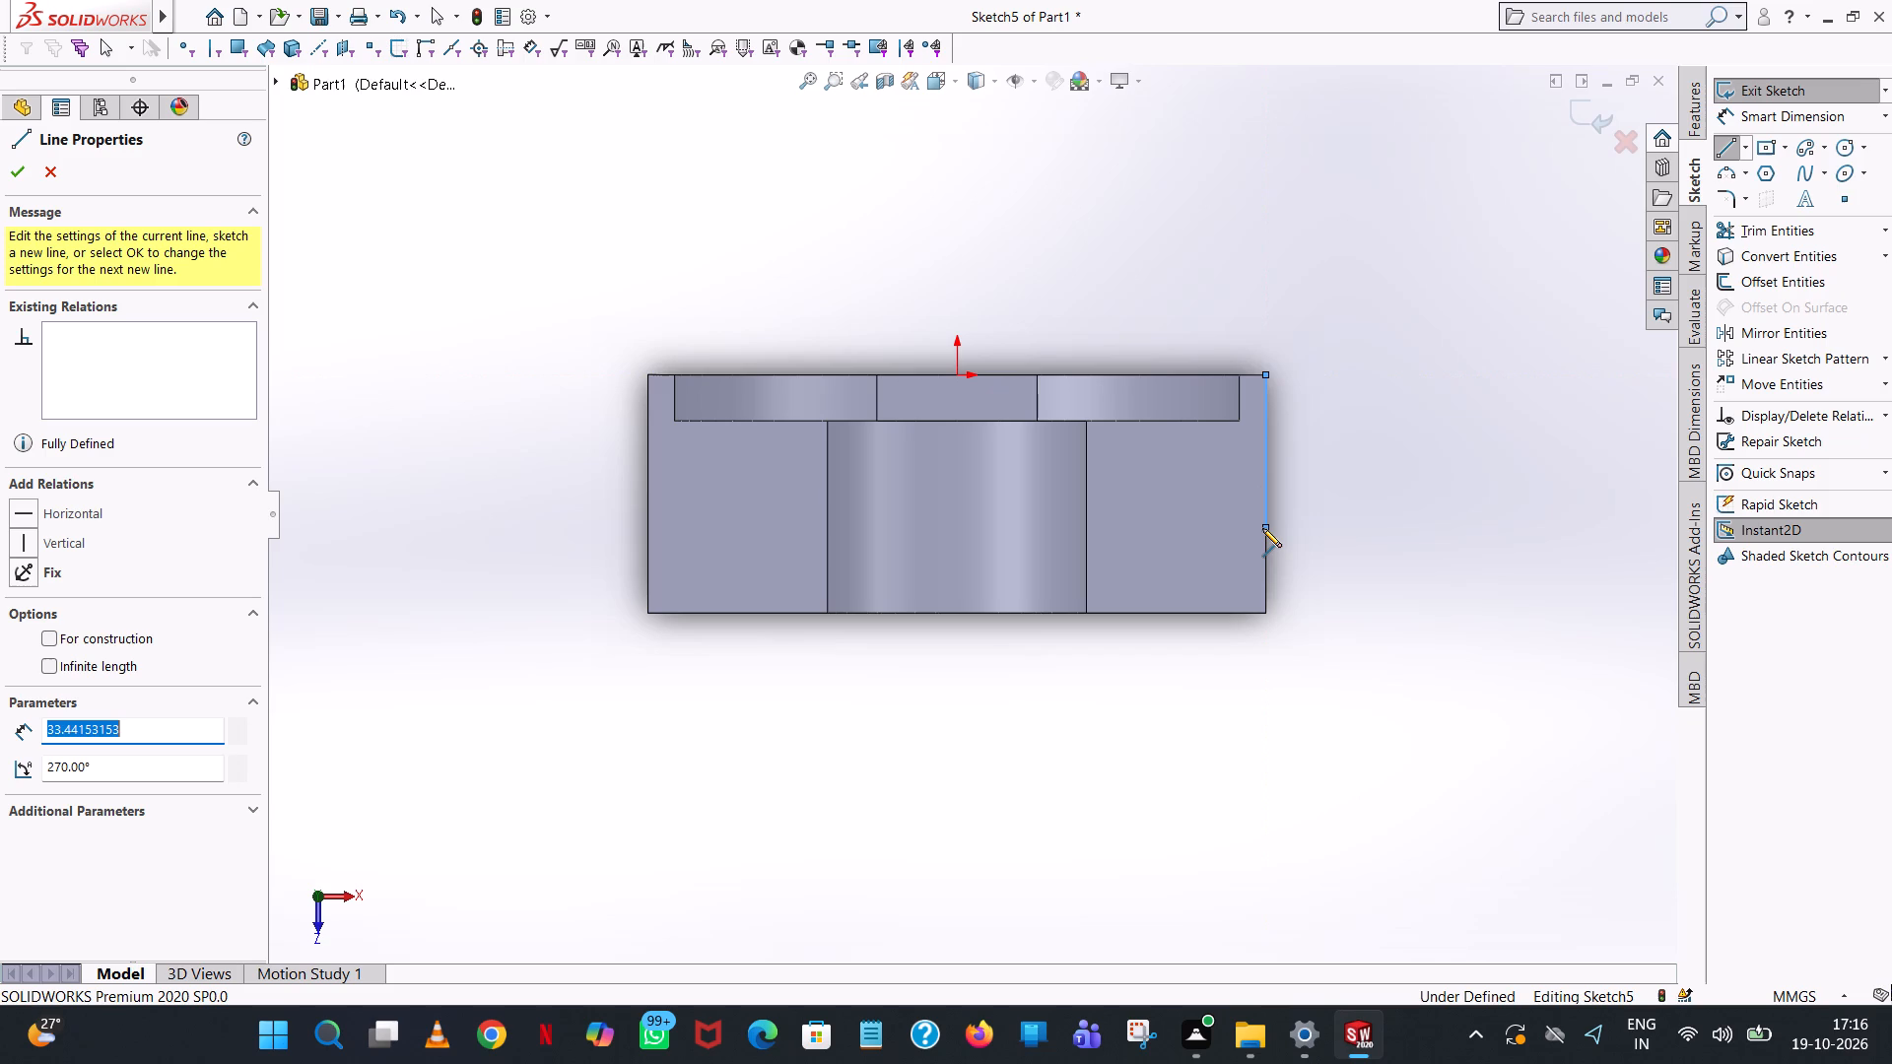
{"action": "type", "text": "30"}
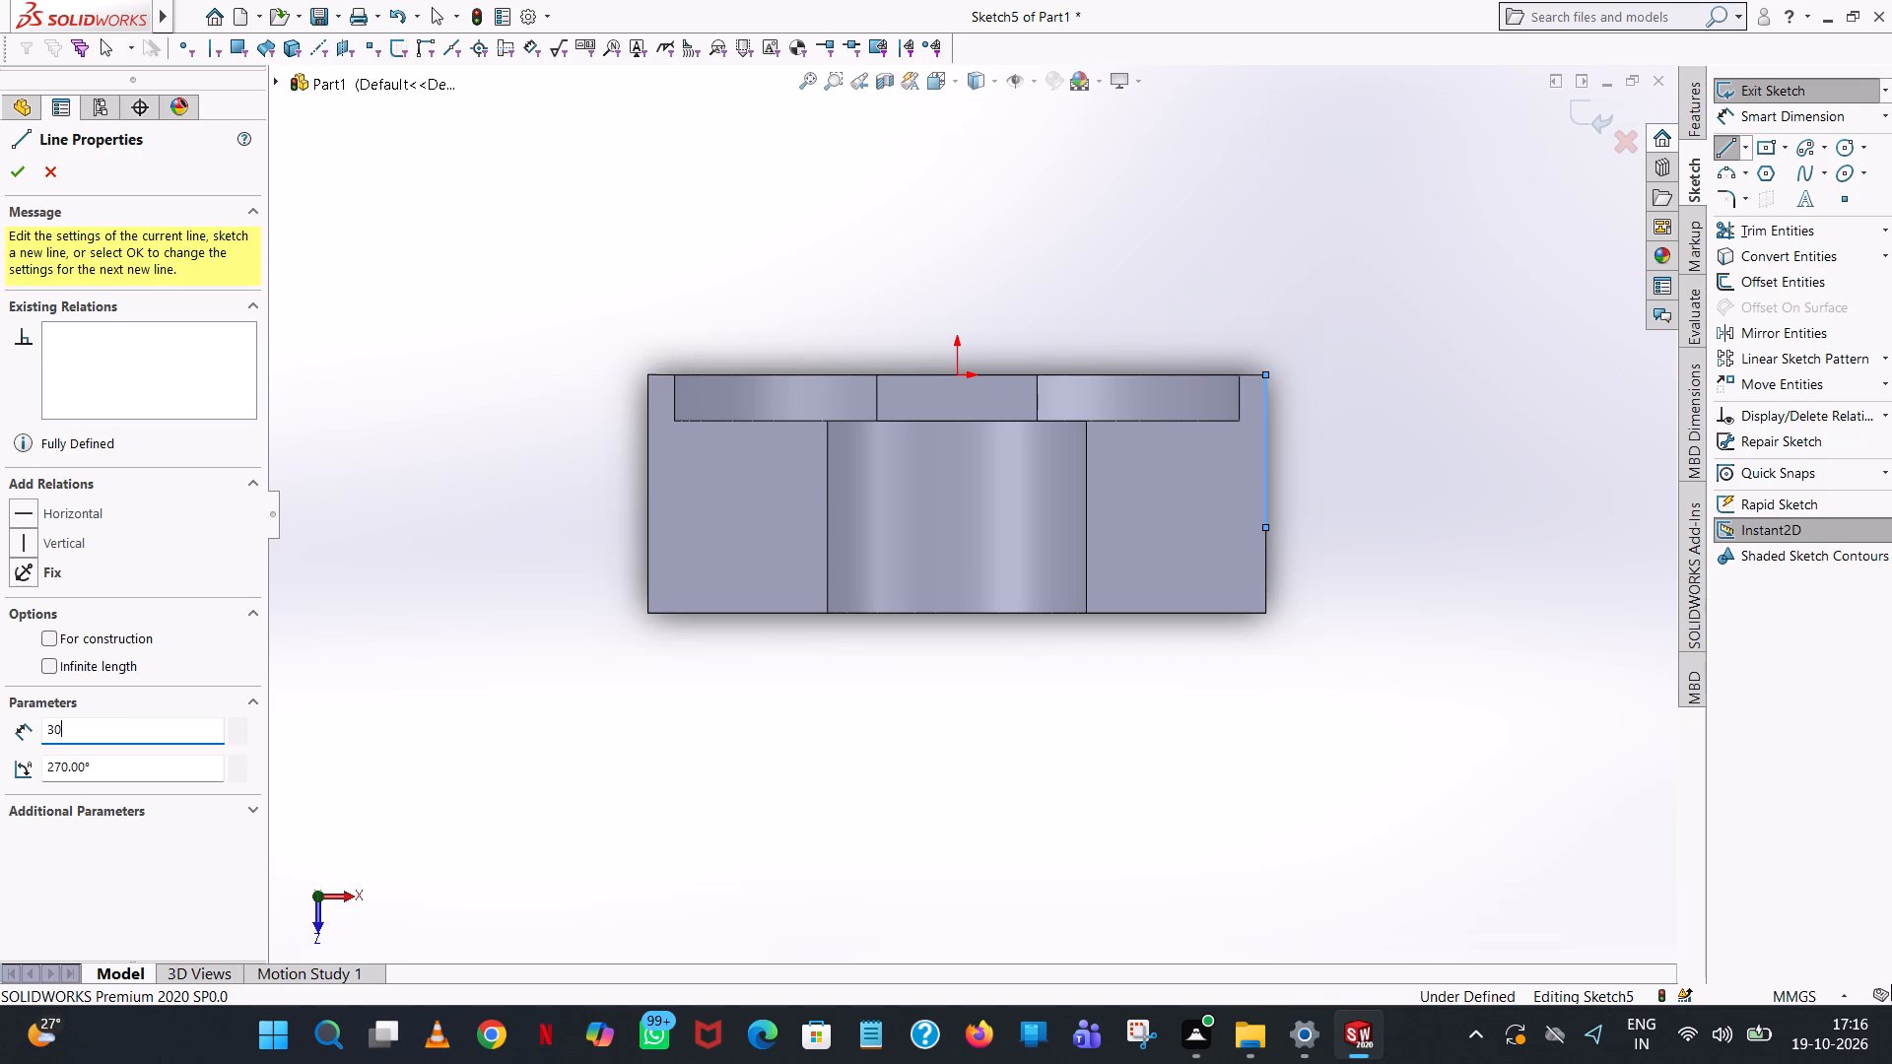
{"action": "key", "text": "Return"}
{"action": "right_click", "coordinate": [1262, 528]}
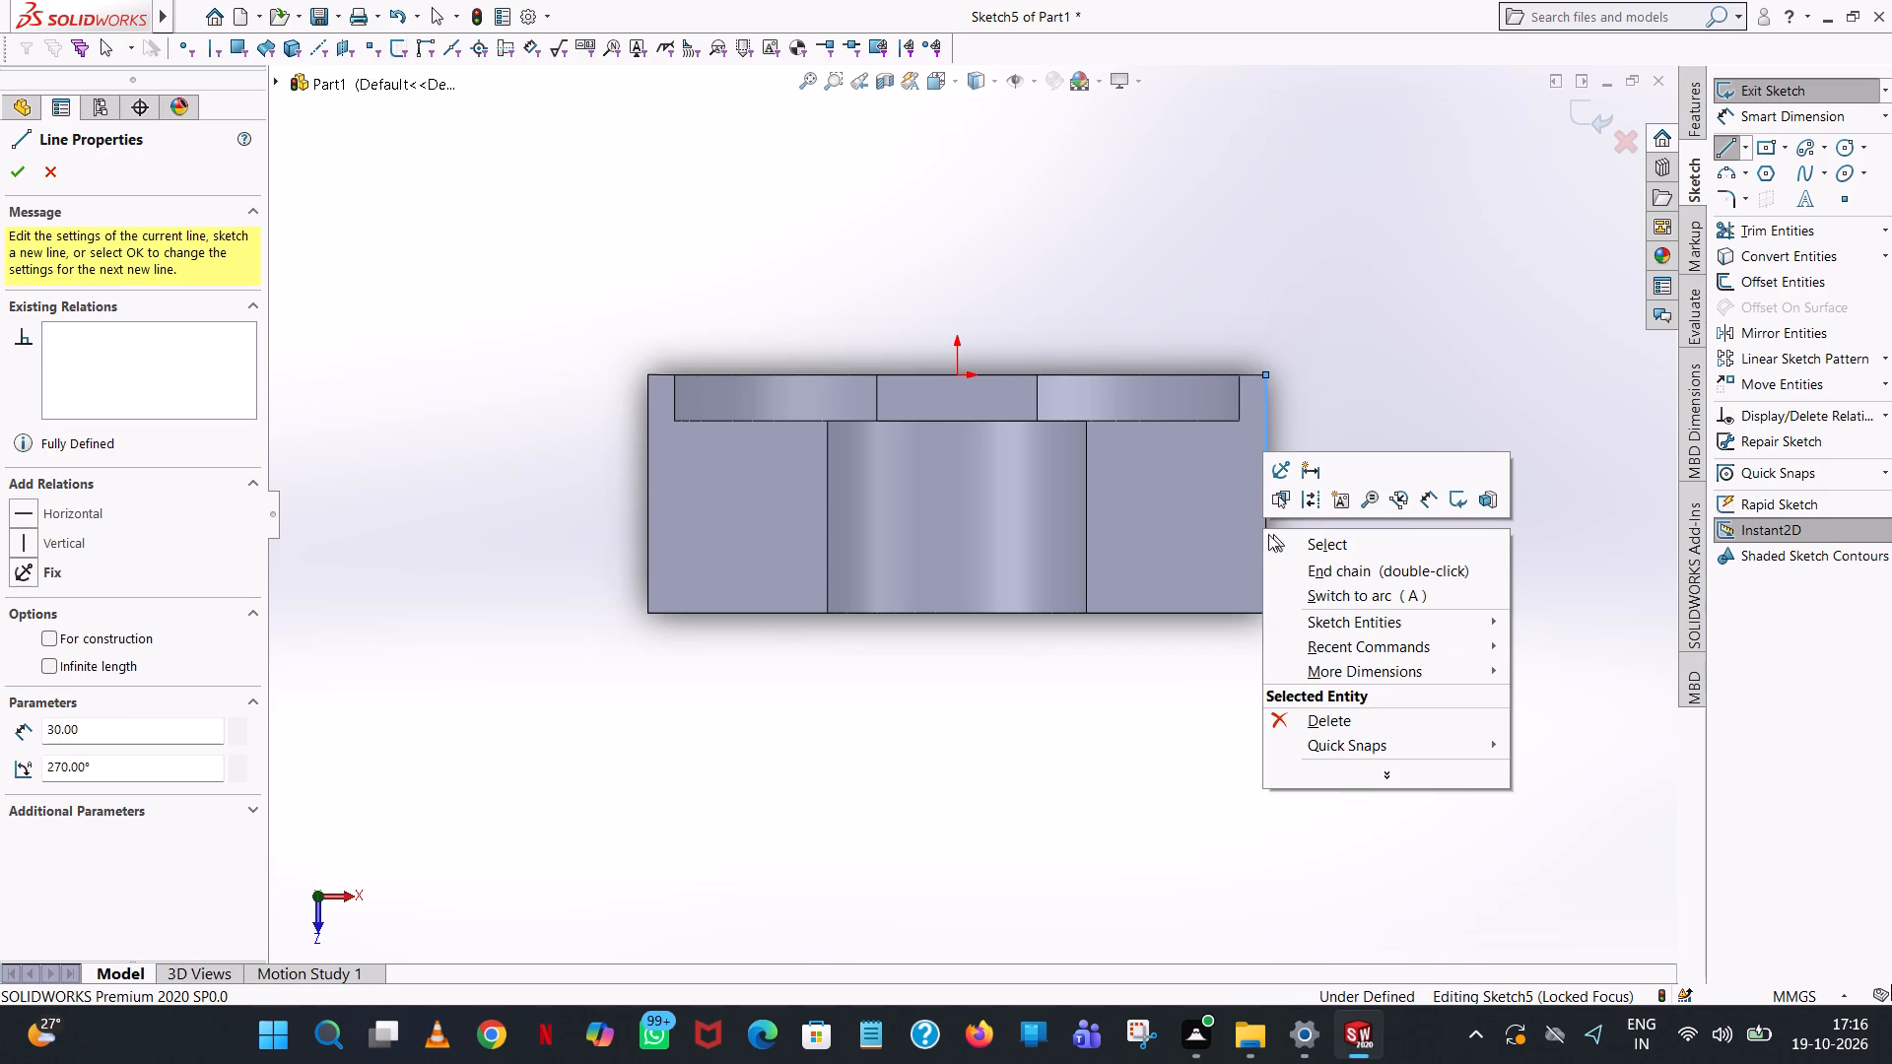
{"action": "left_click", "coordinate": [1294, 553]}
Draw a 35 mm line from the front edge's midpoint toward +X and join its end to the +X edge line with a slanted line.
{"action": "left_click", "coordinate": [1720, 146]}
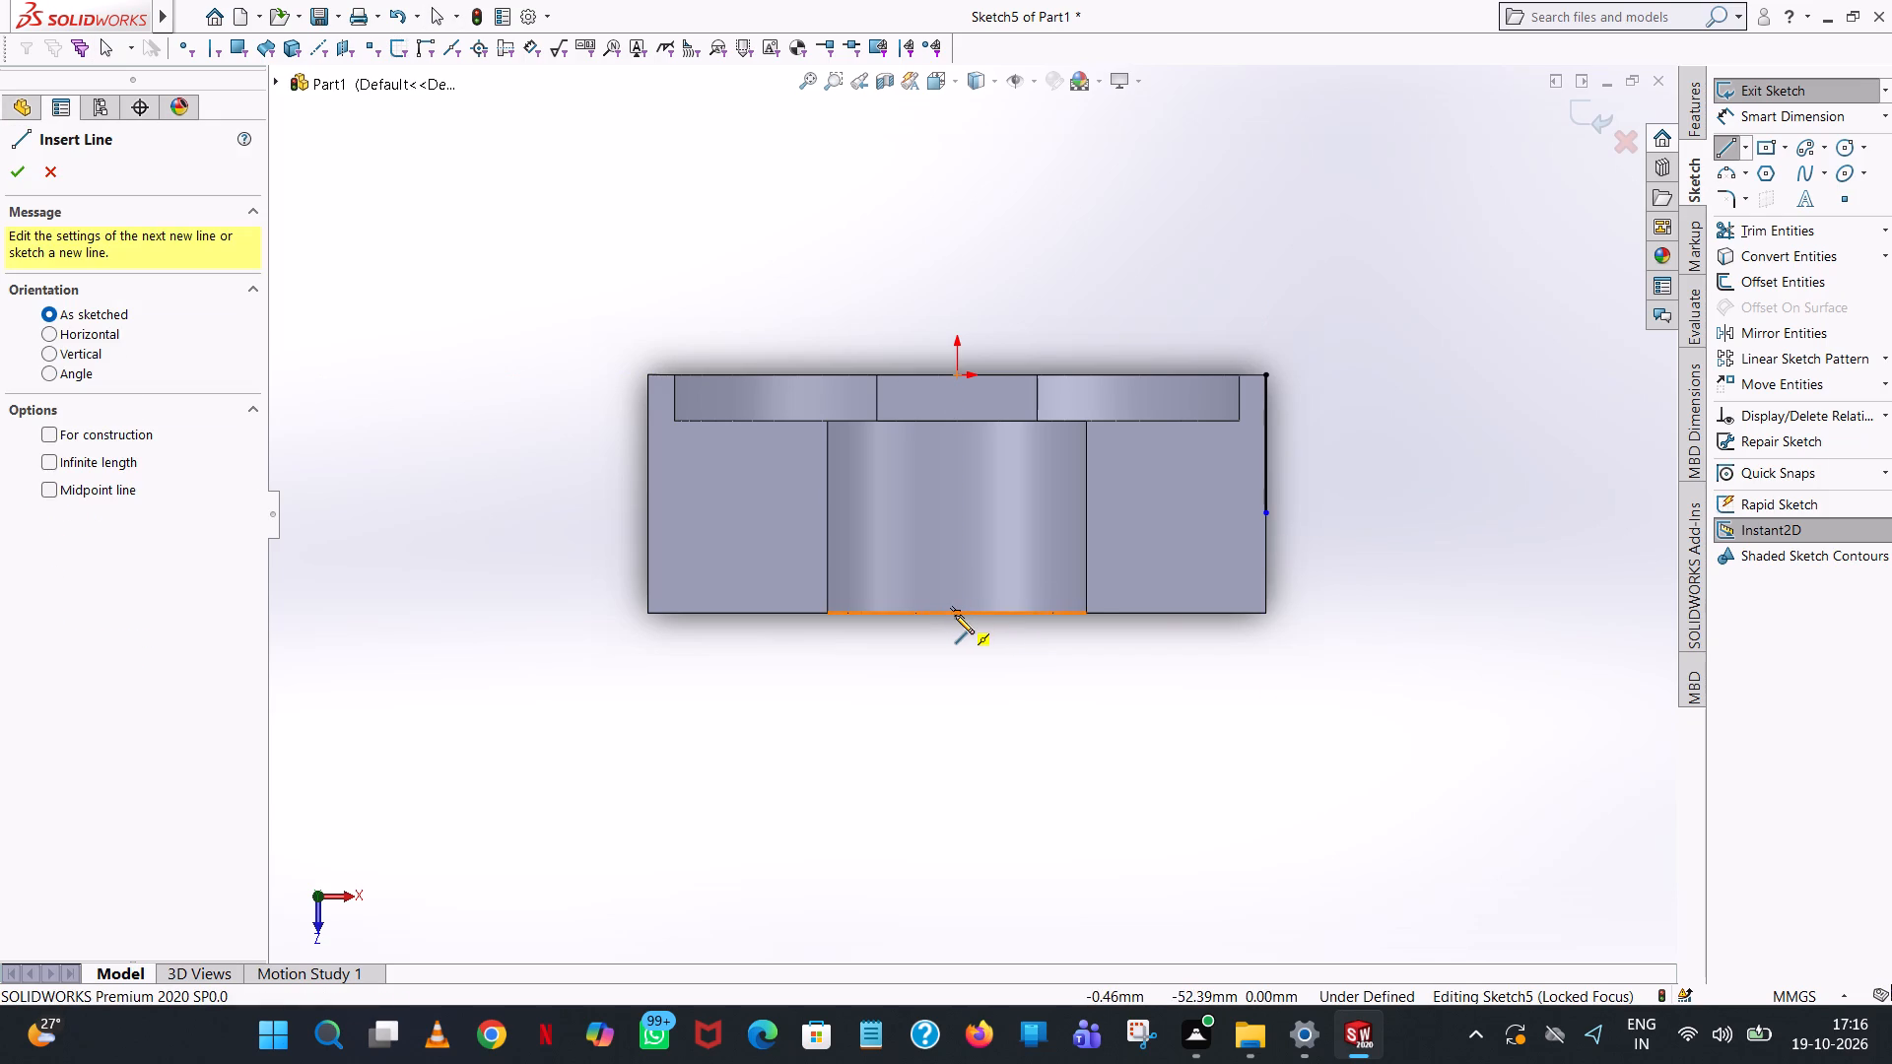
{"action": "left_click", "coordinate": [955, 615]}
{"action": "left_click", "coordinate": [1142, 612]}
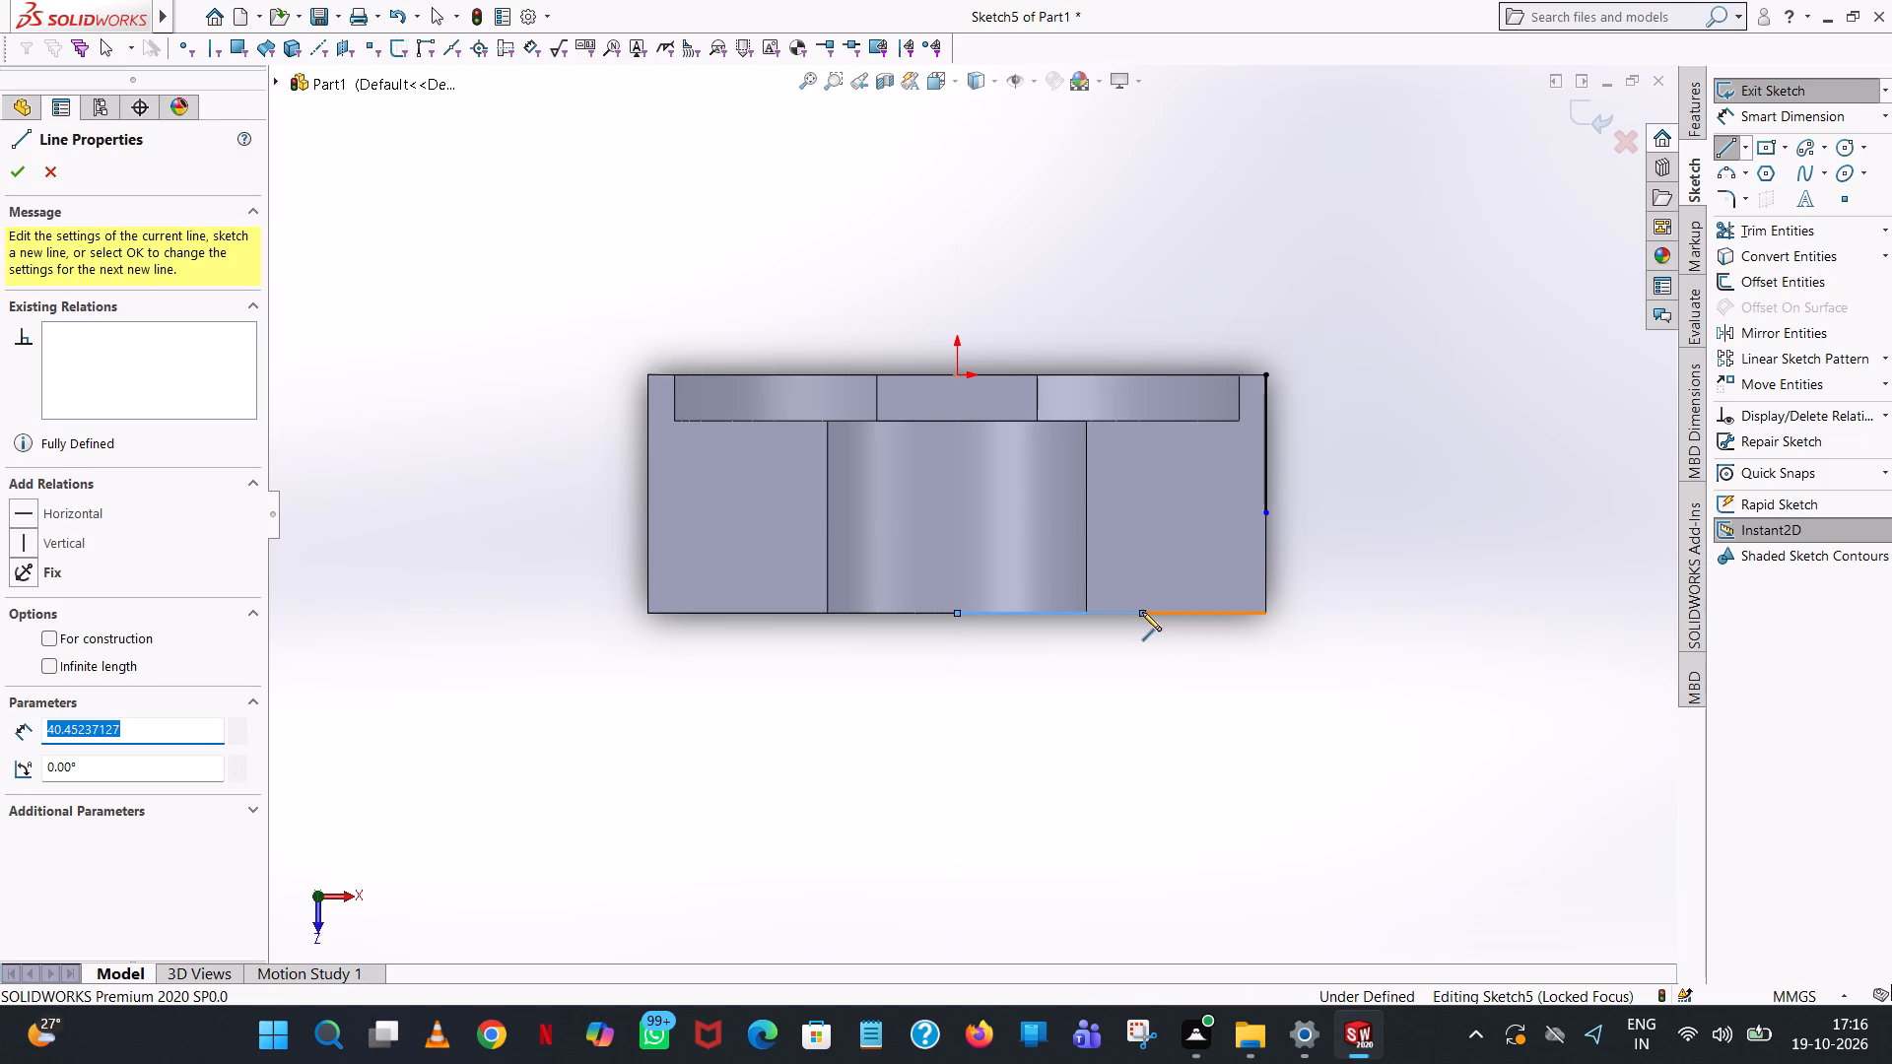
{"action": "type", "text": "35"}
{"action": "key", "text": "Return"}
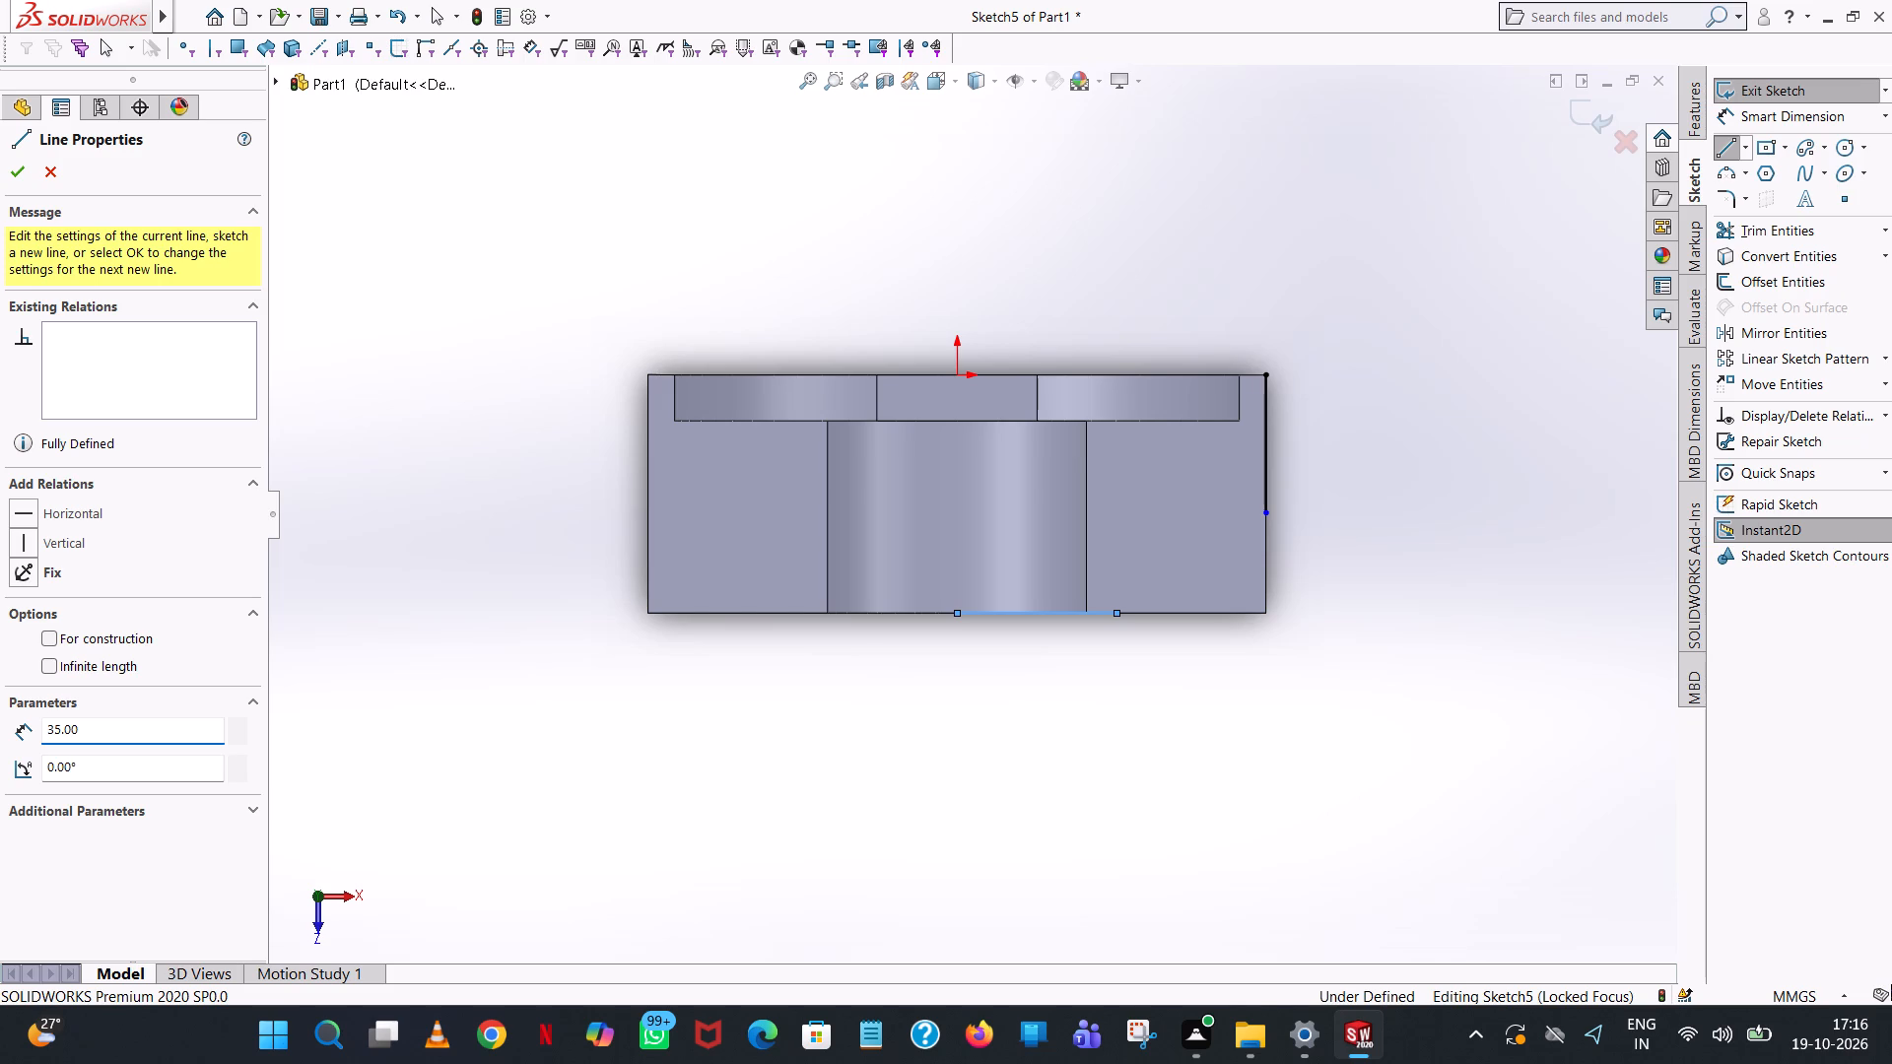
{"action": "left_click", "coordinate": [1265, 512]}
{"action": "right_click", "coordinate": [1265, 512]}
{"action": "left_click", "coordinate": [1315, 523]}
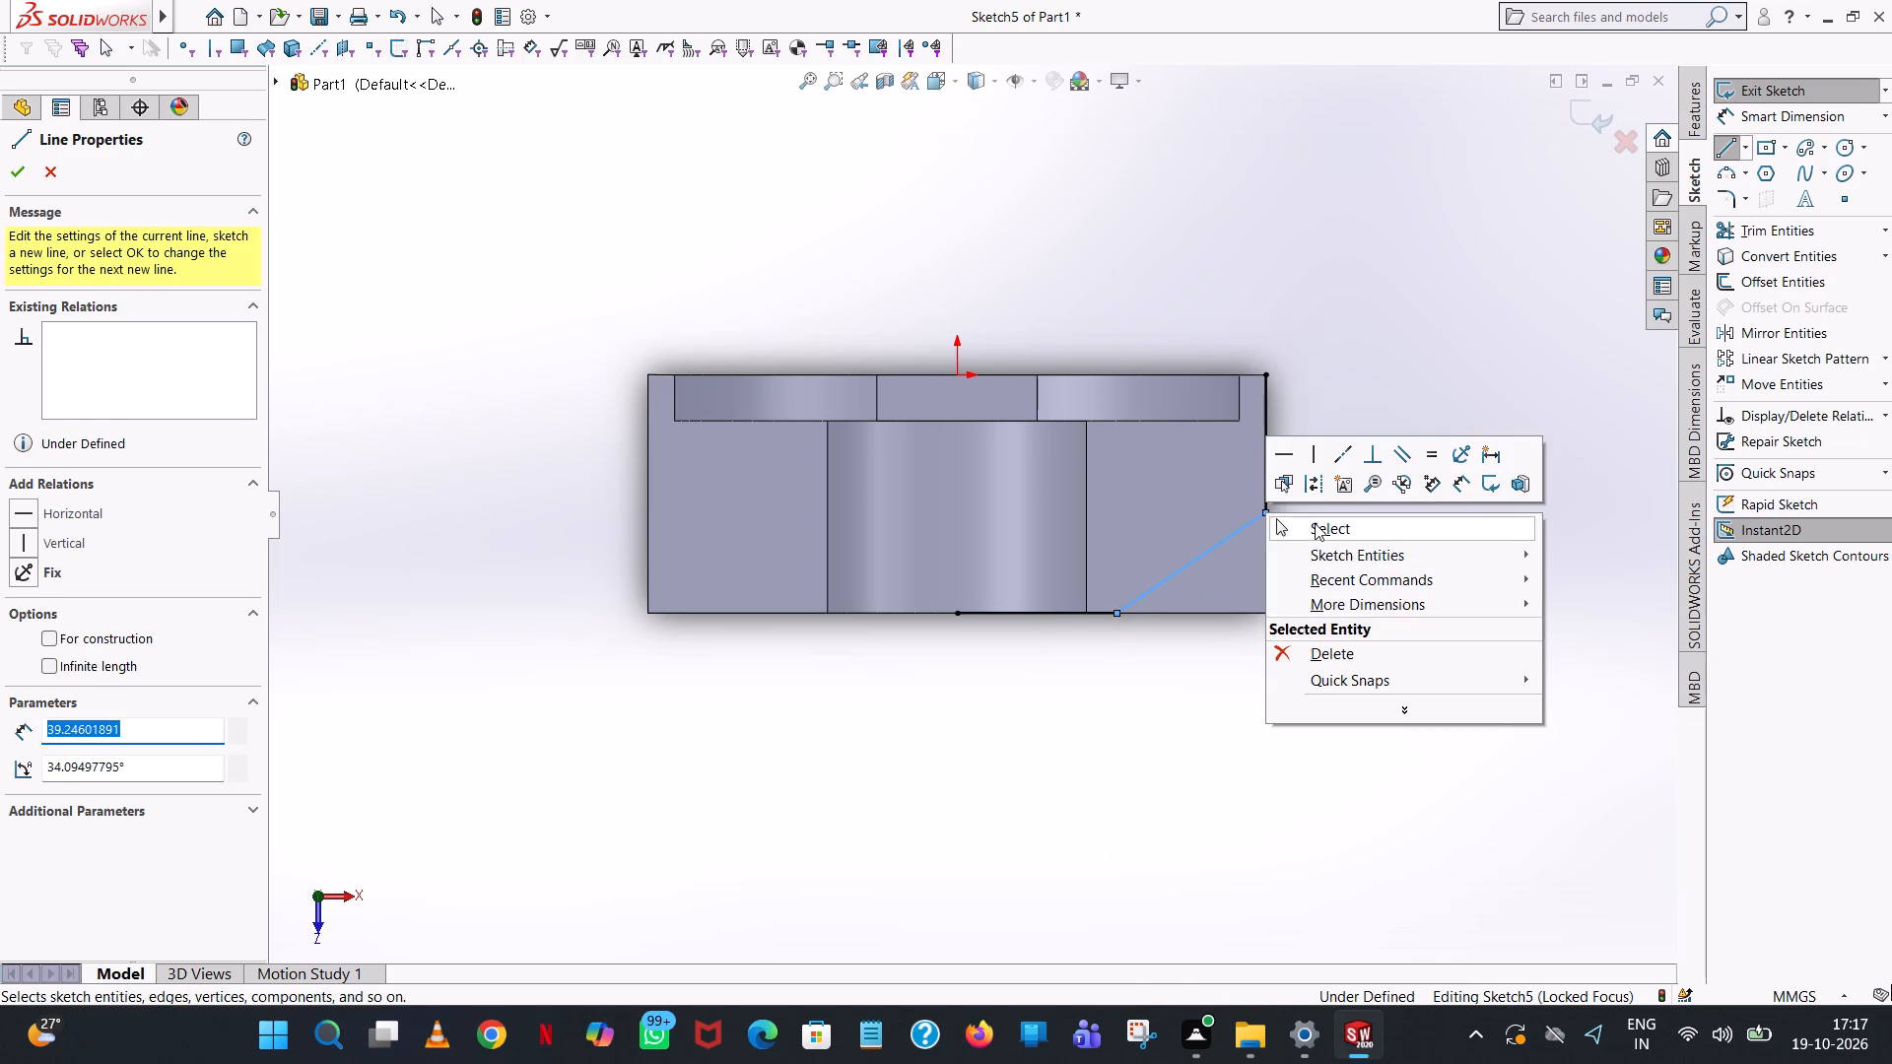
Draw a vertical 30 mm line along the -X edge, starting from the base's back corner.
{"action": "left_click", "coordinate": [1723, 148]}
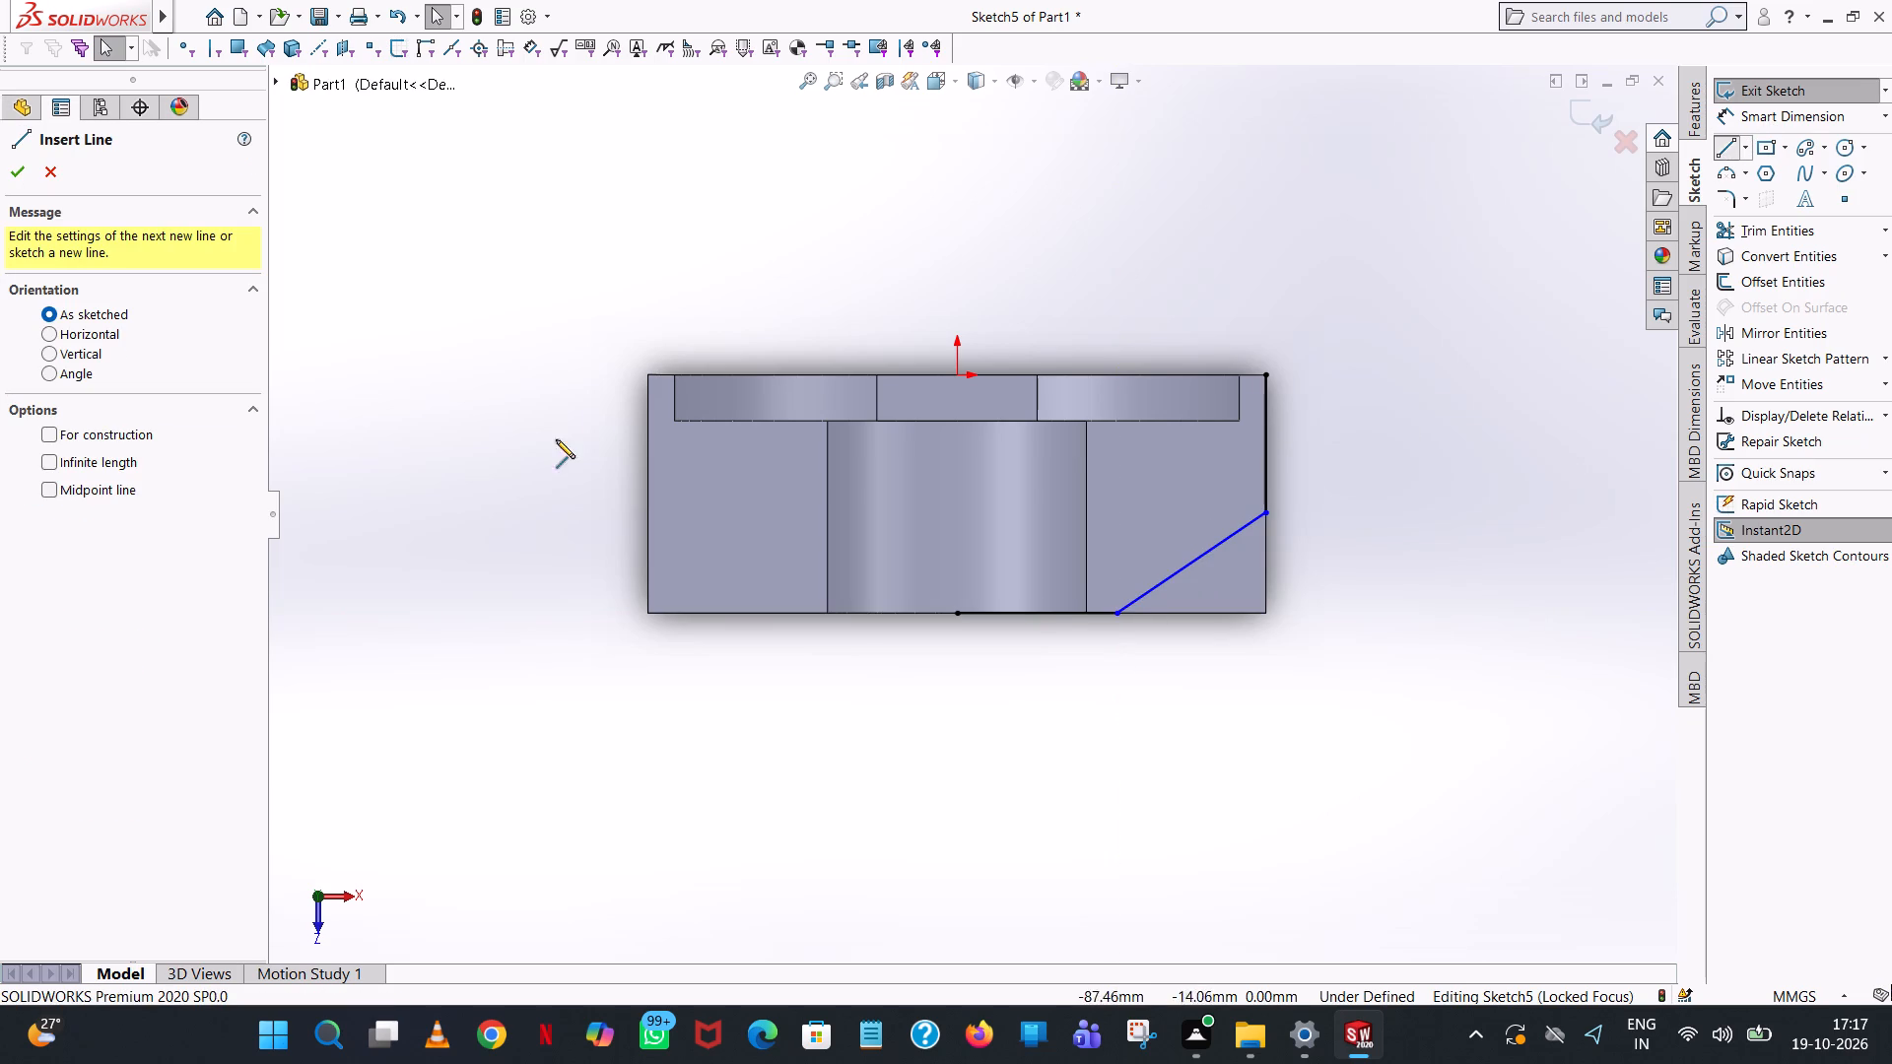
{"action": "left_click", "coordinate": [646, 373]}
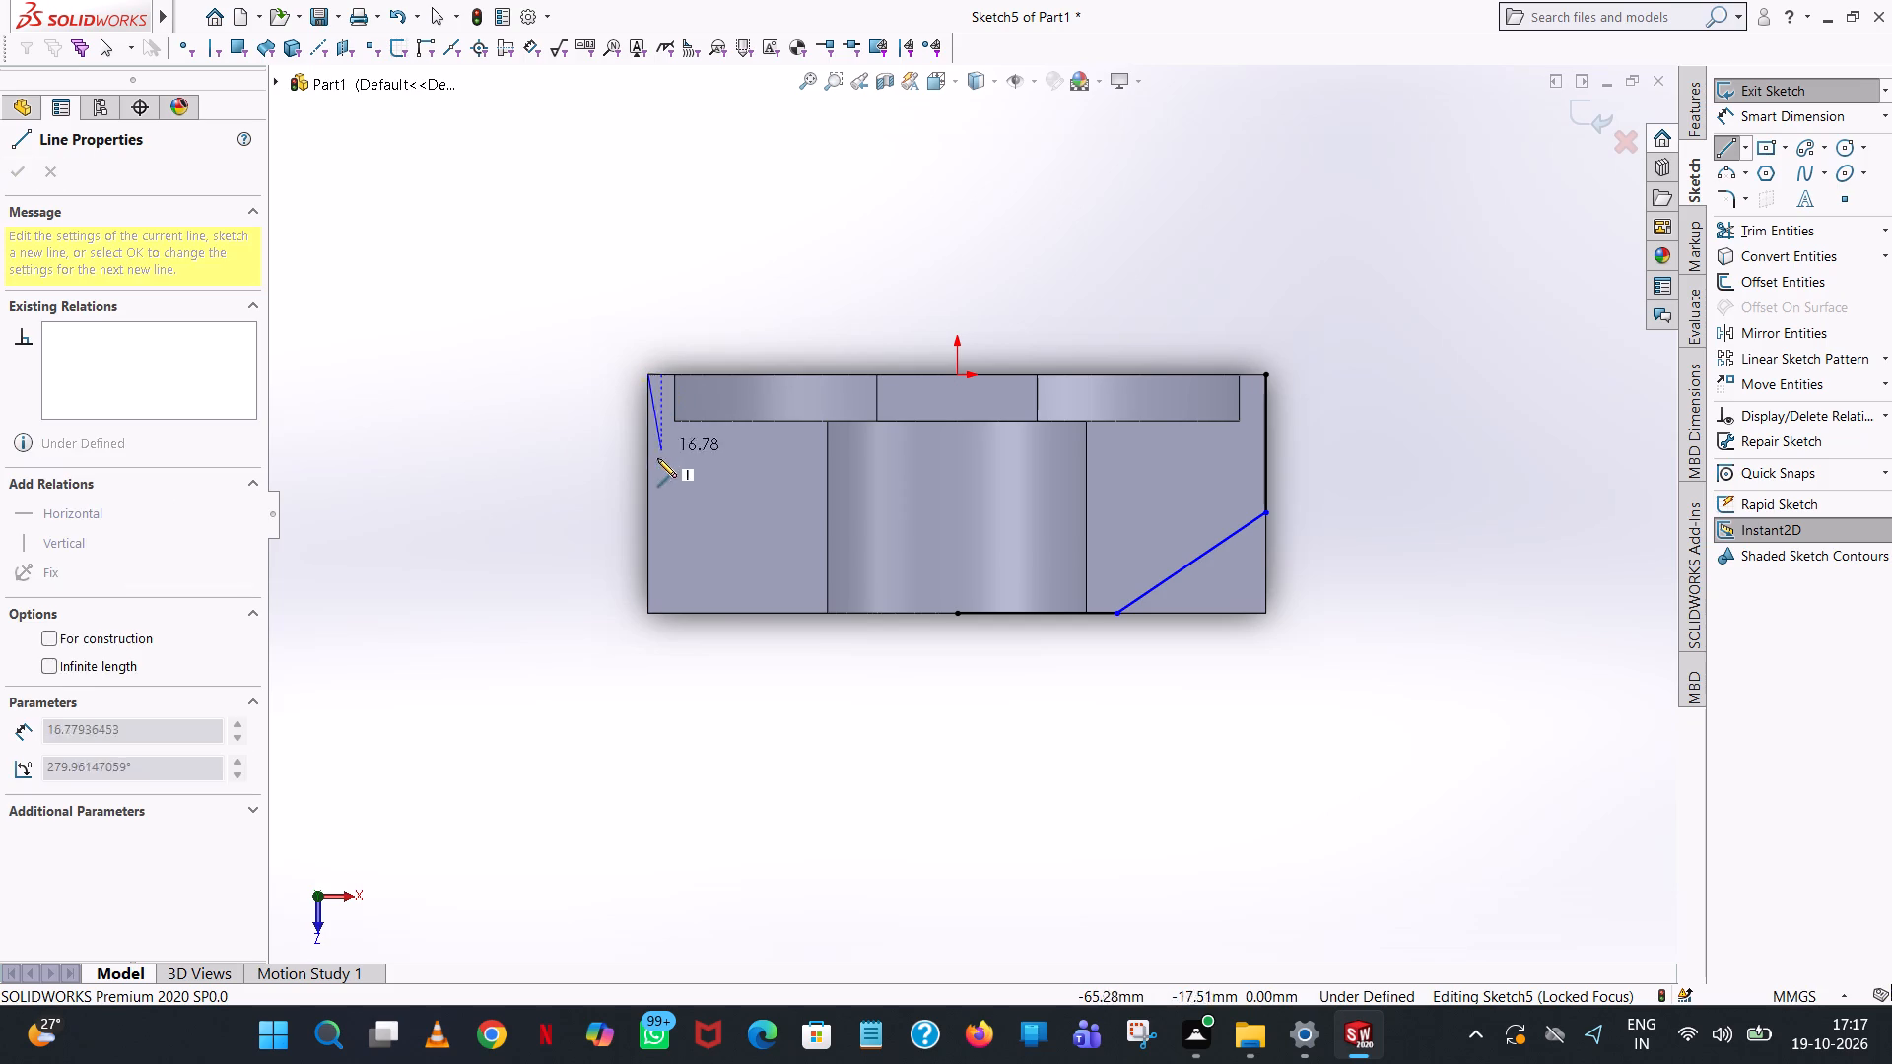
{"action": "left_click", "coordinate": [644, 521]}
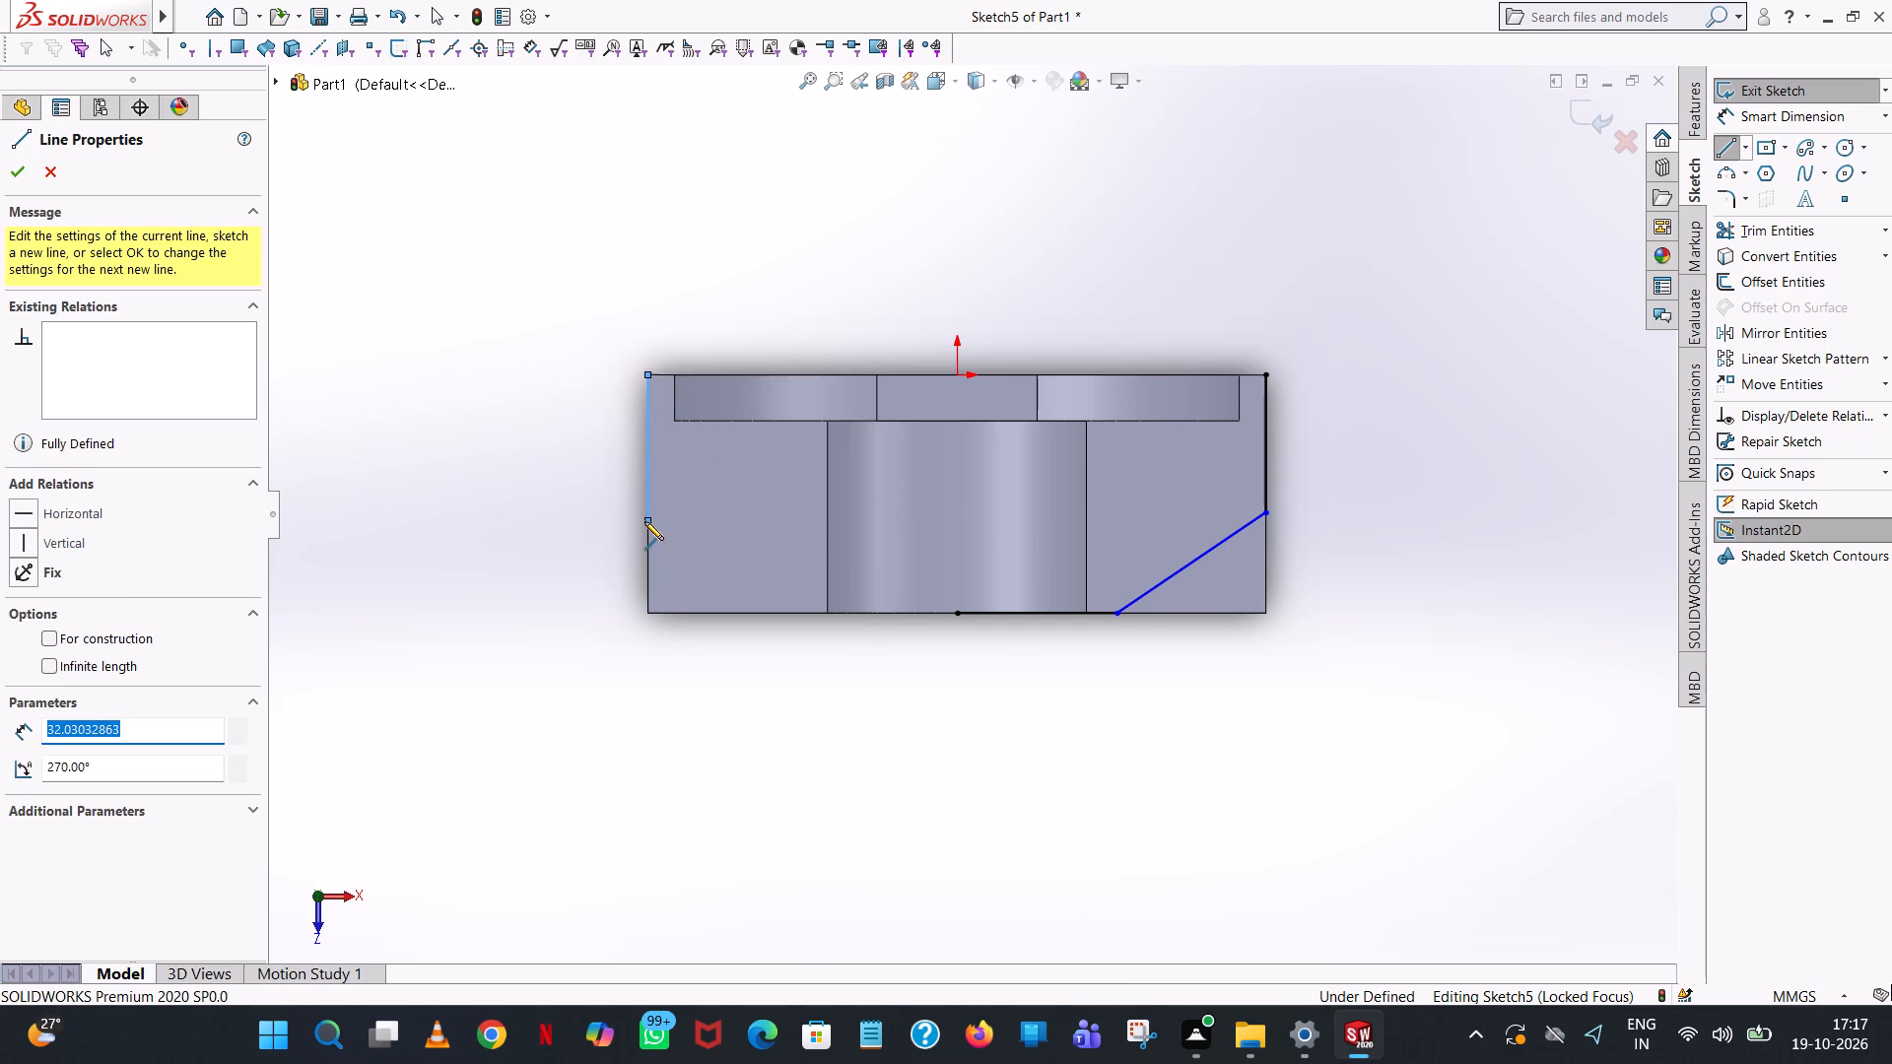
{"action": "type", "text": "30"}
{"action": "key", "text": "Return"}
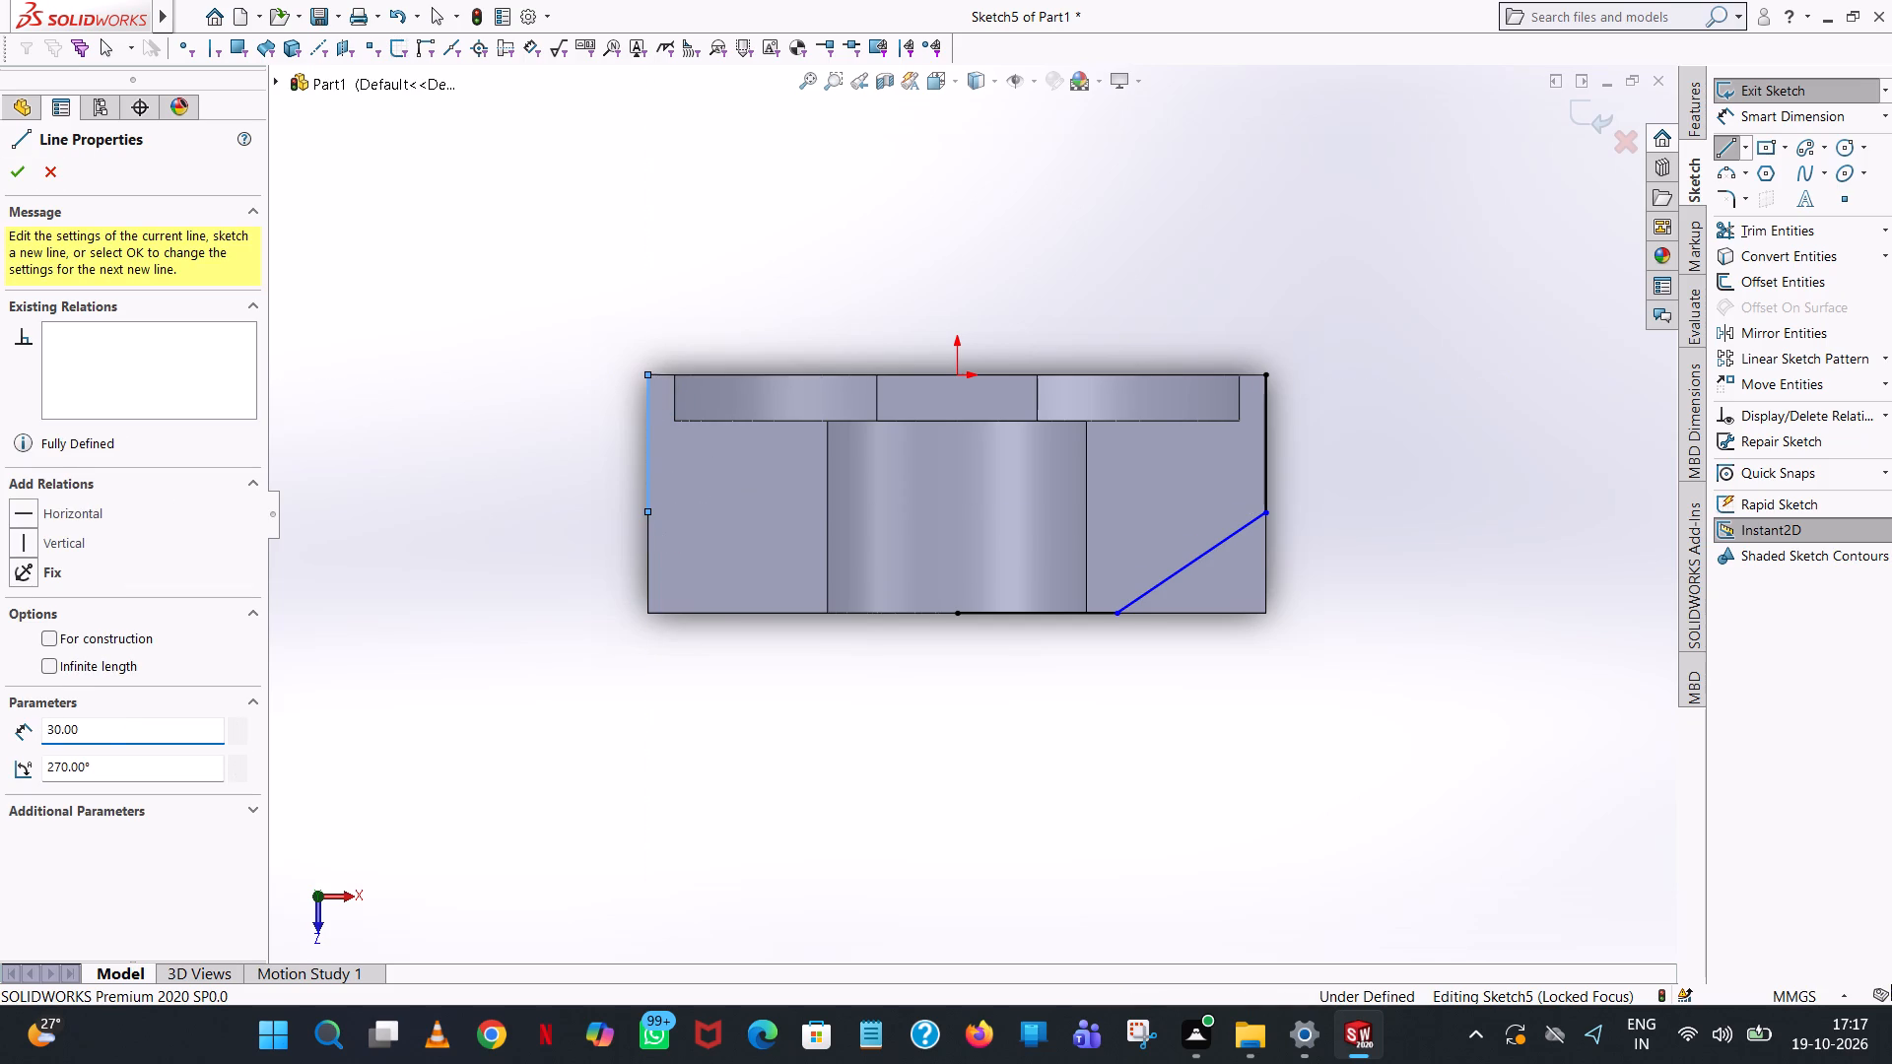
{"action": "right_click", "coordinate": [644, 521]}
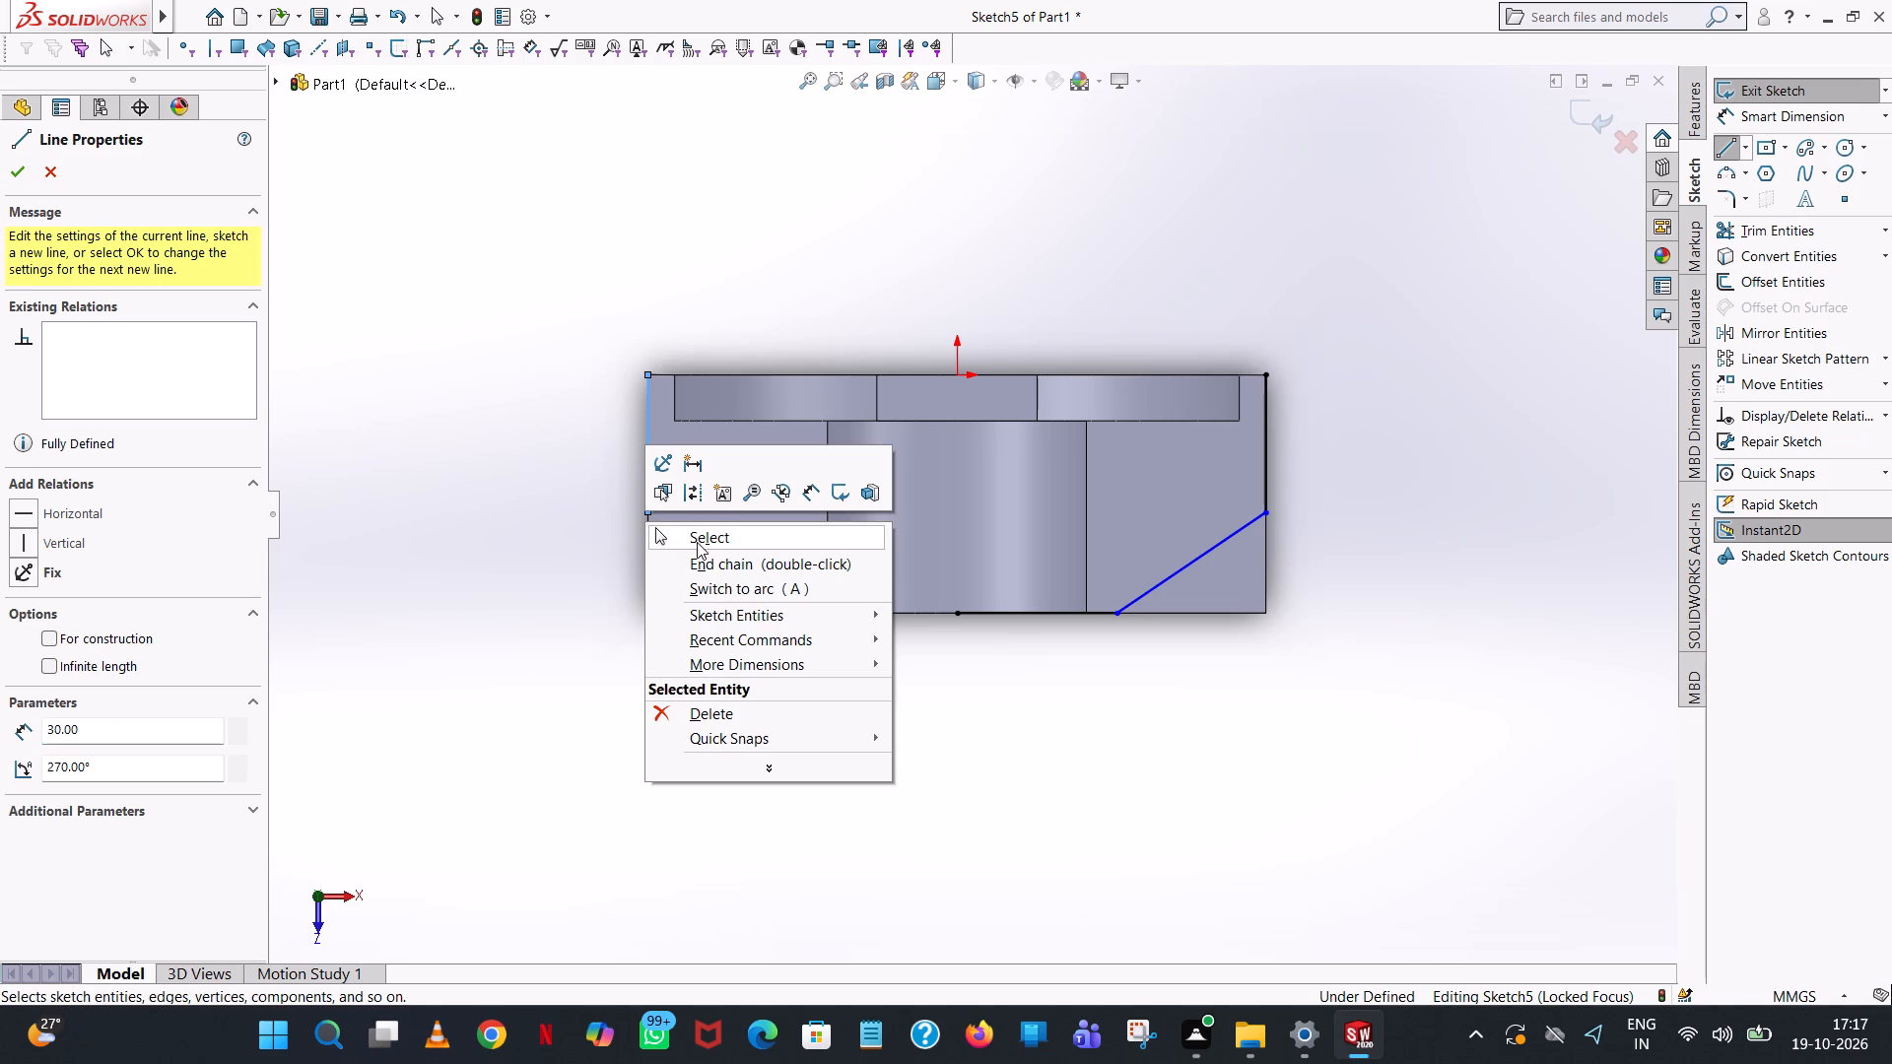
{"action": "left_click", "coordinate": [697, 542]}
Draw a horizontal 35 mm line along the front edge from its midpoint toward -X.
{"action": "left_click", "coordinate": [1725, 145]}
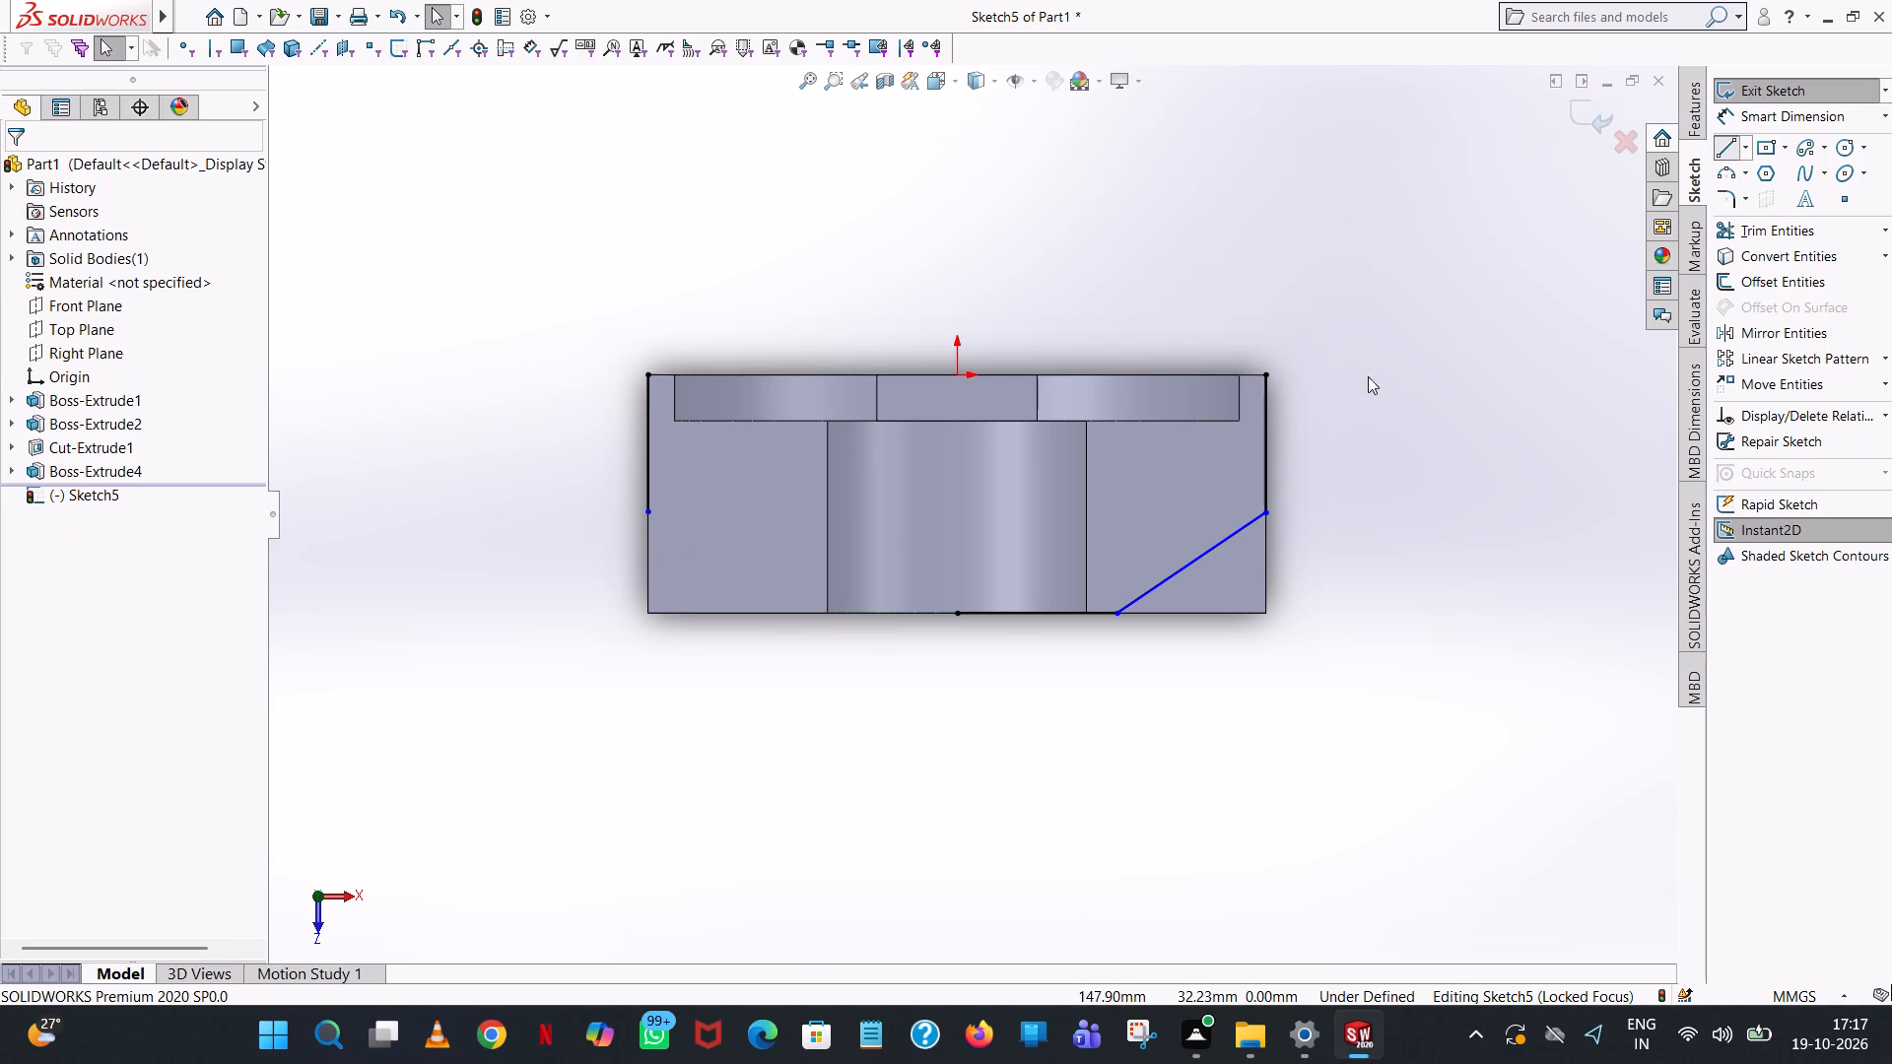
{"action": "left_click", "coordinate": [957, 613]}
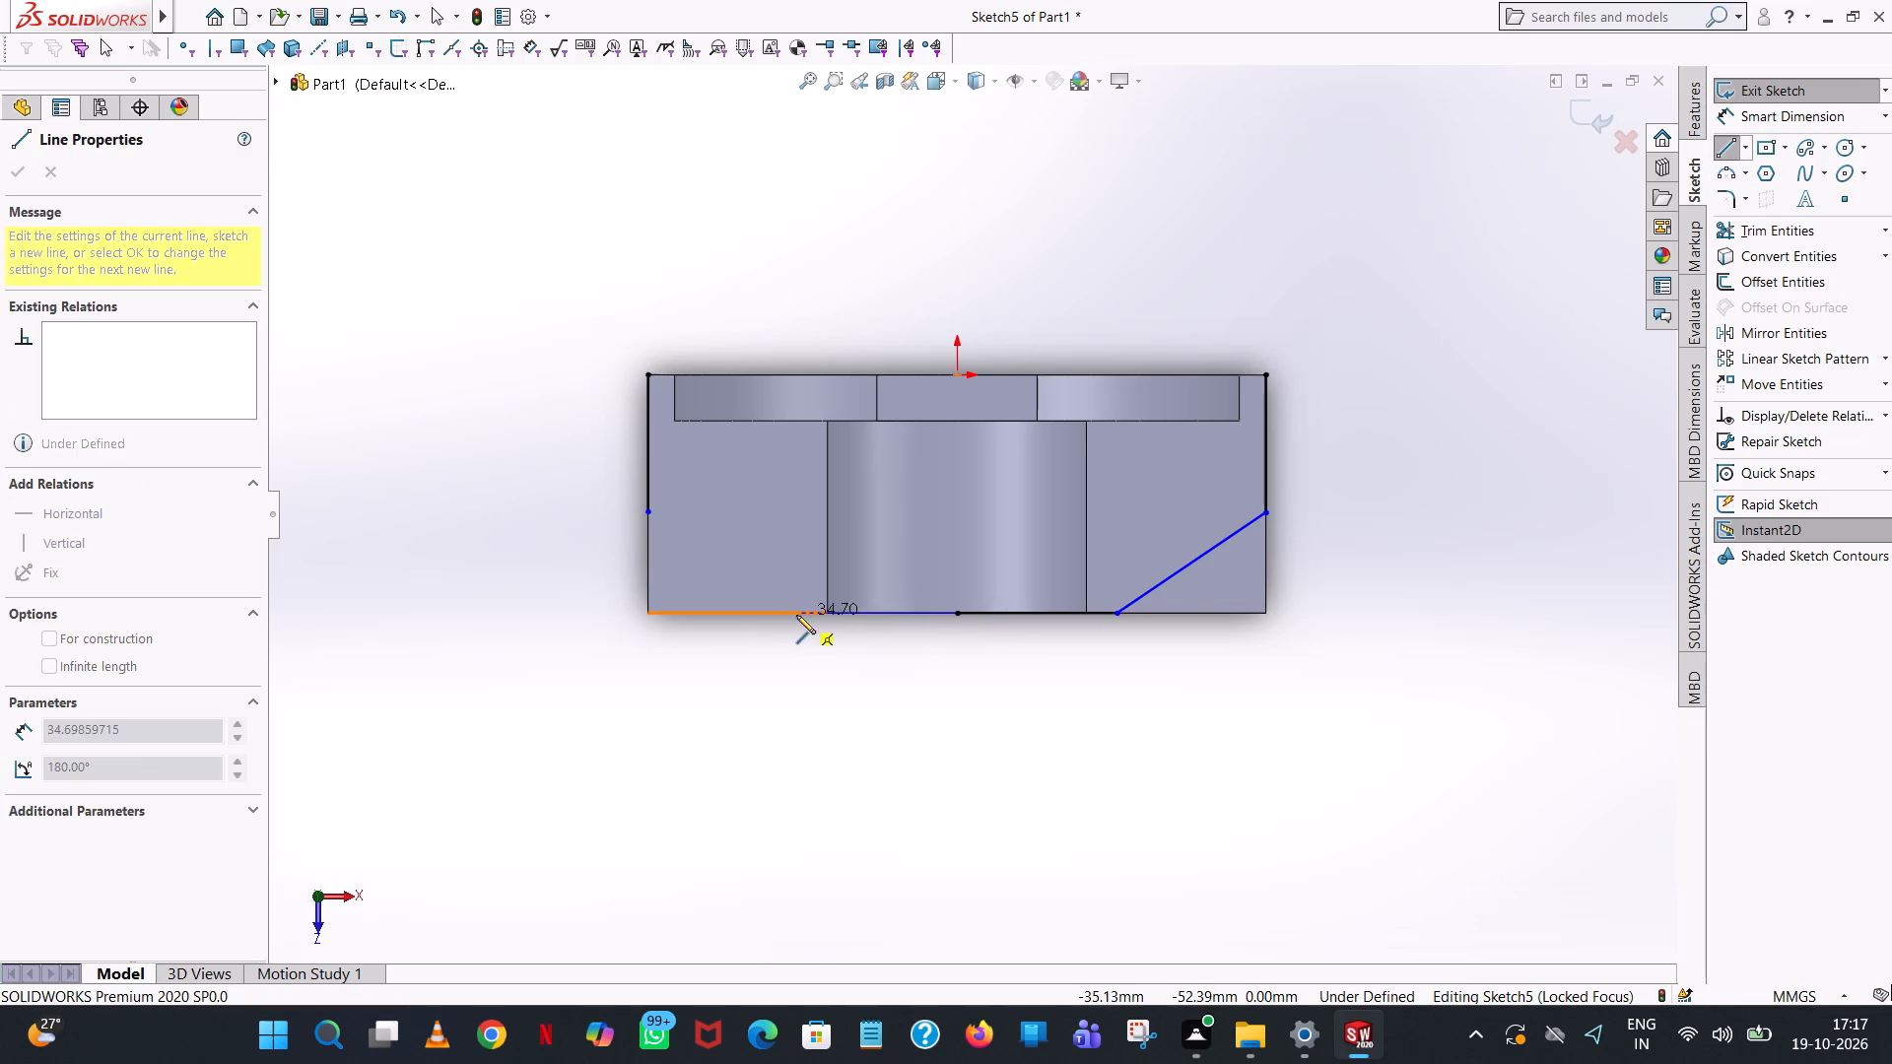
{"action": "left_click", "coordinate": [792, 615]}
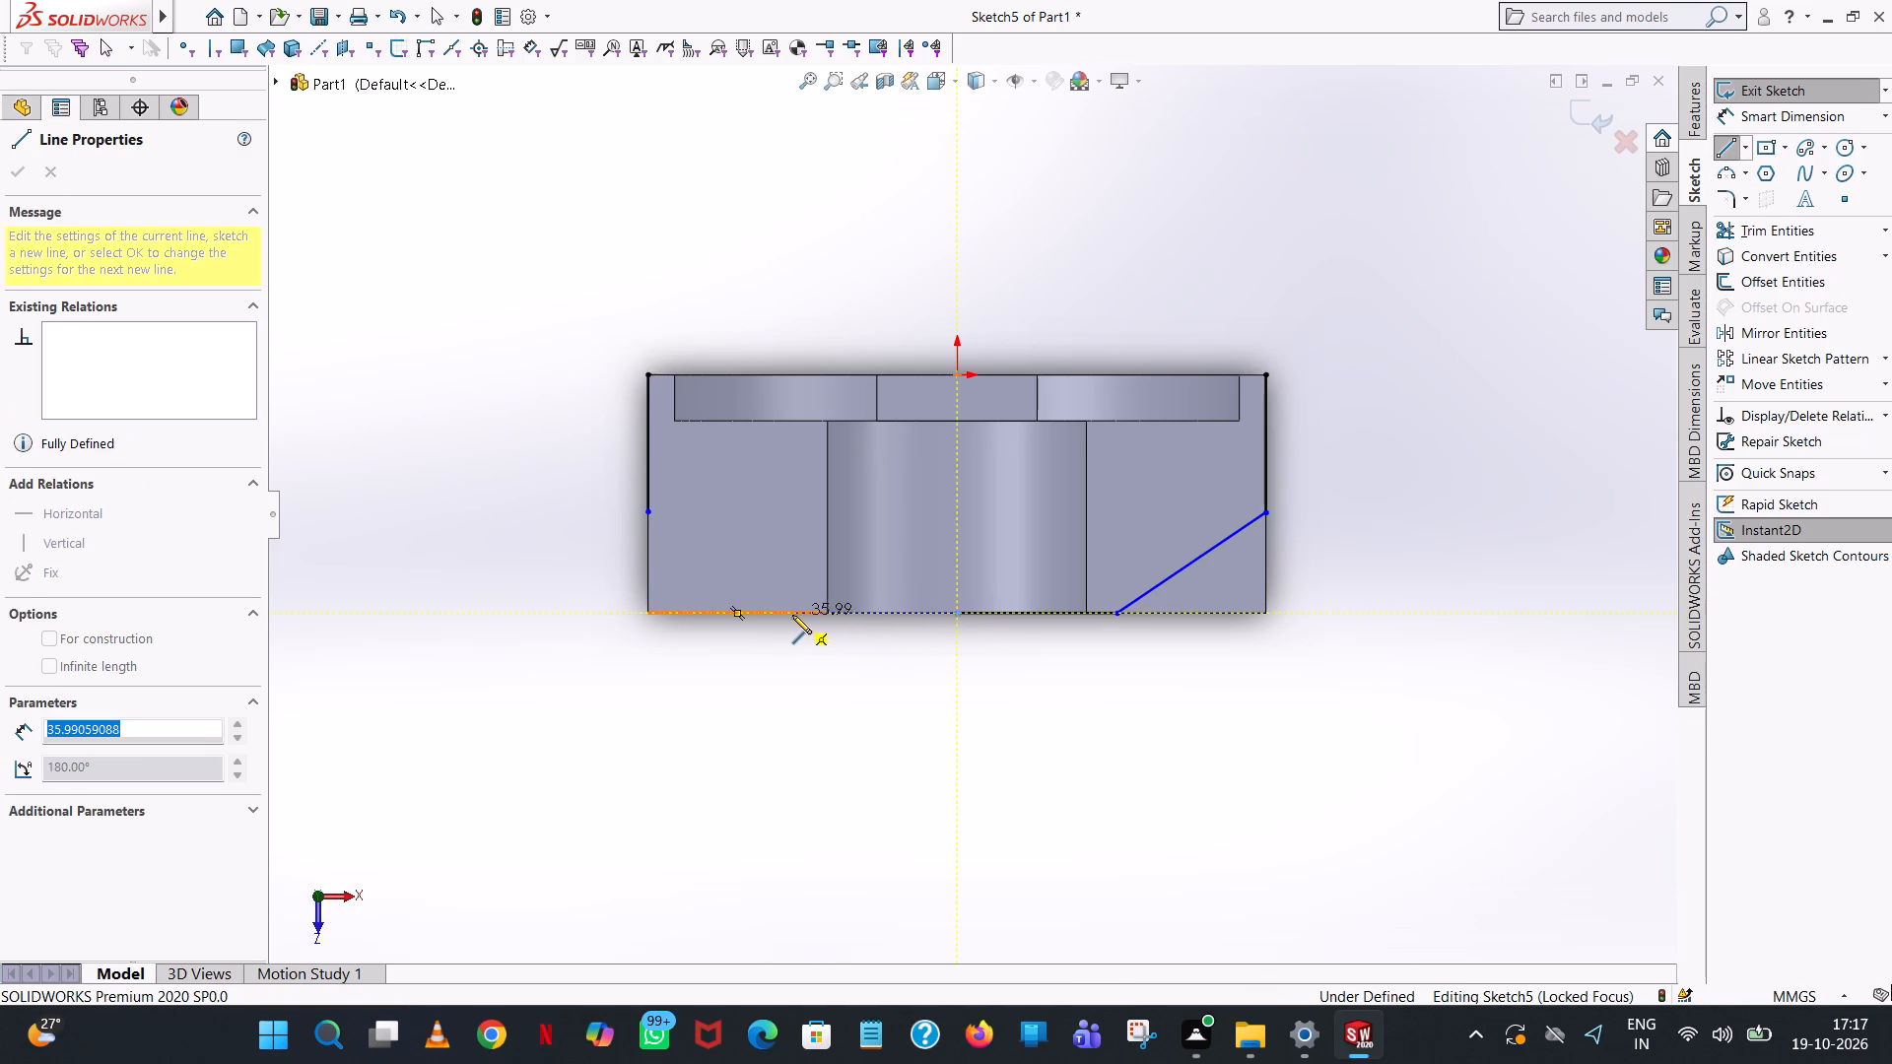
{"action": "type", "text": "35"}
{"action": "key", "text": "Return"}
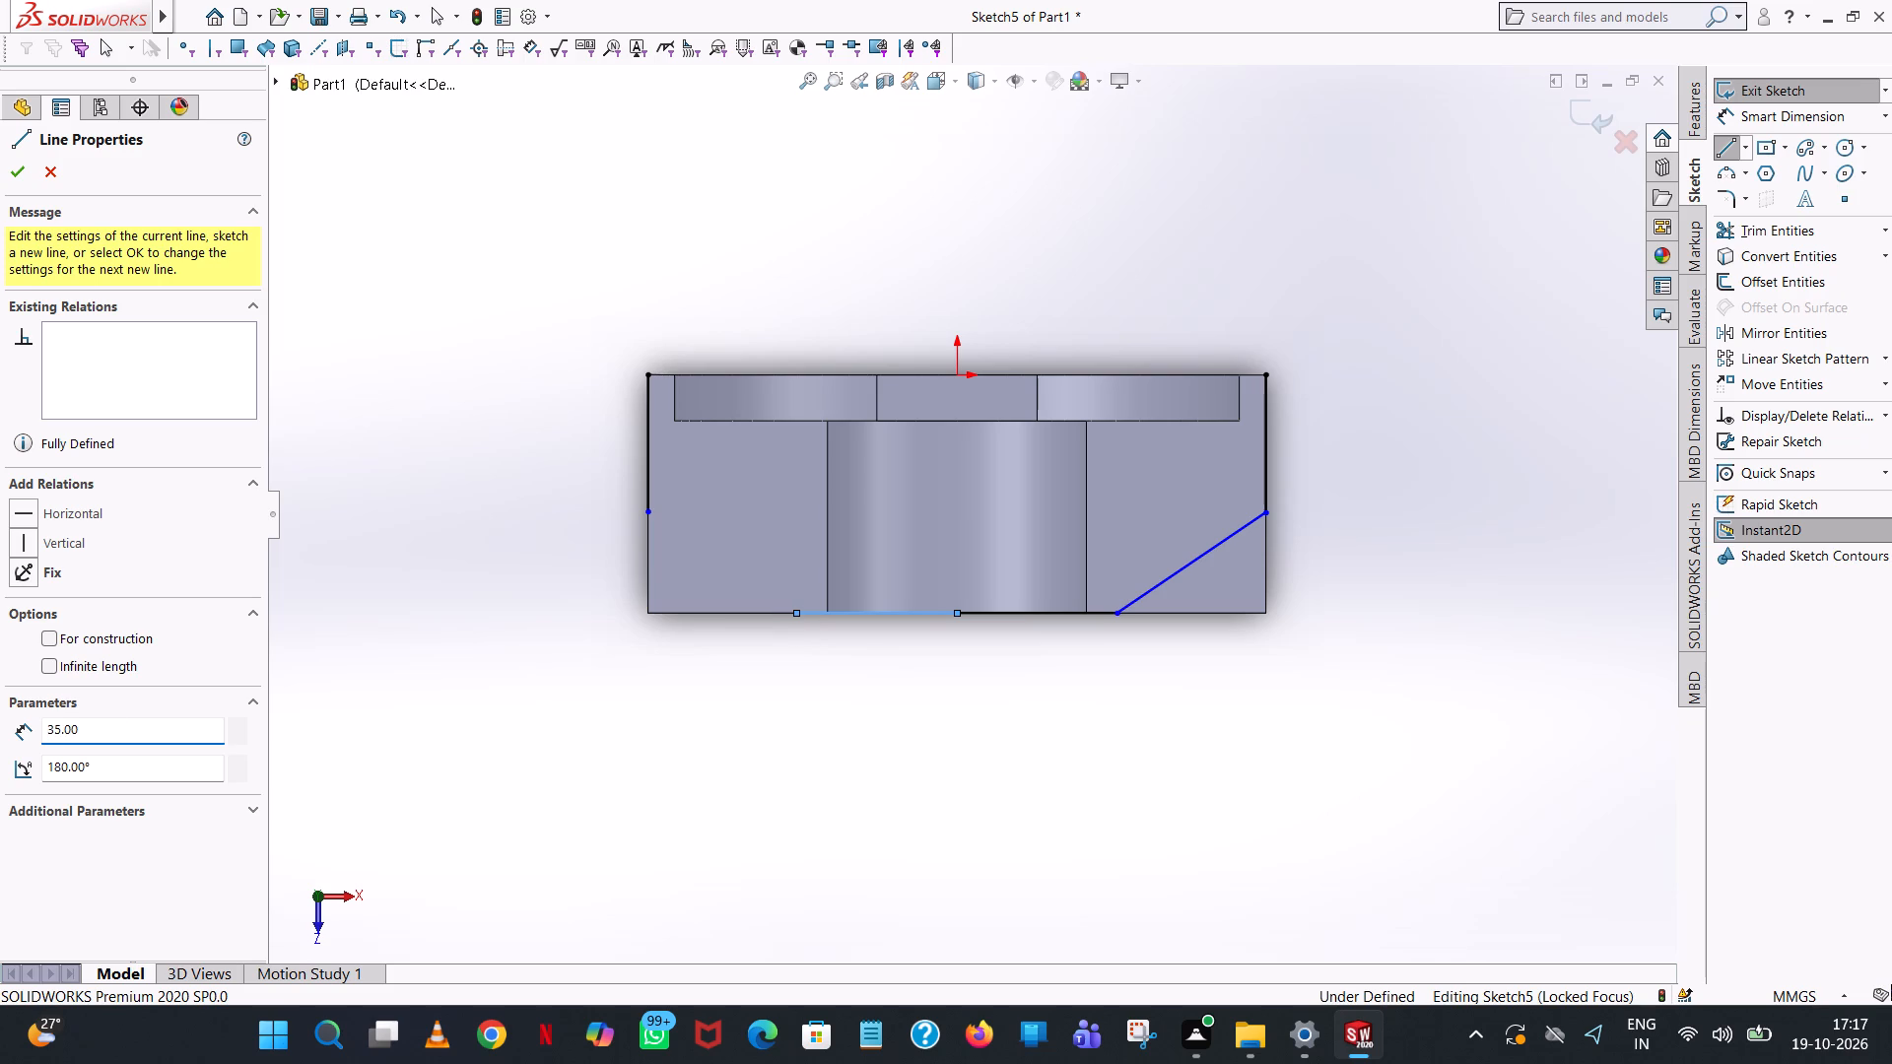
{"action": "key", "text": "Return"}
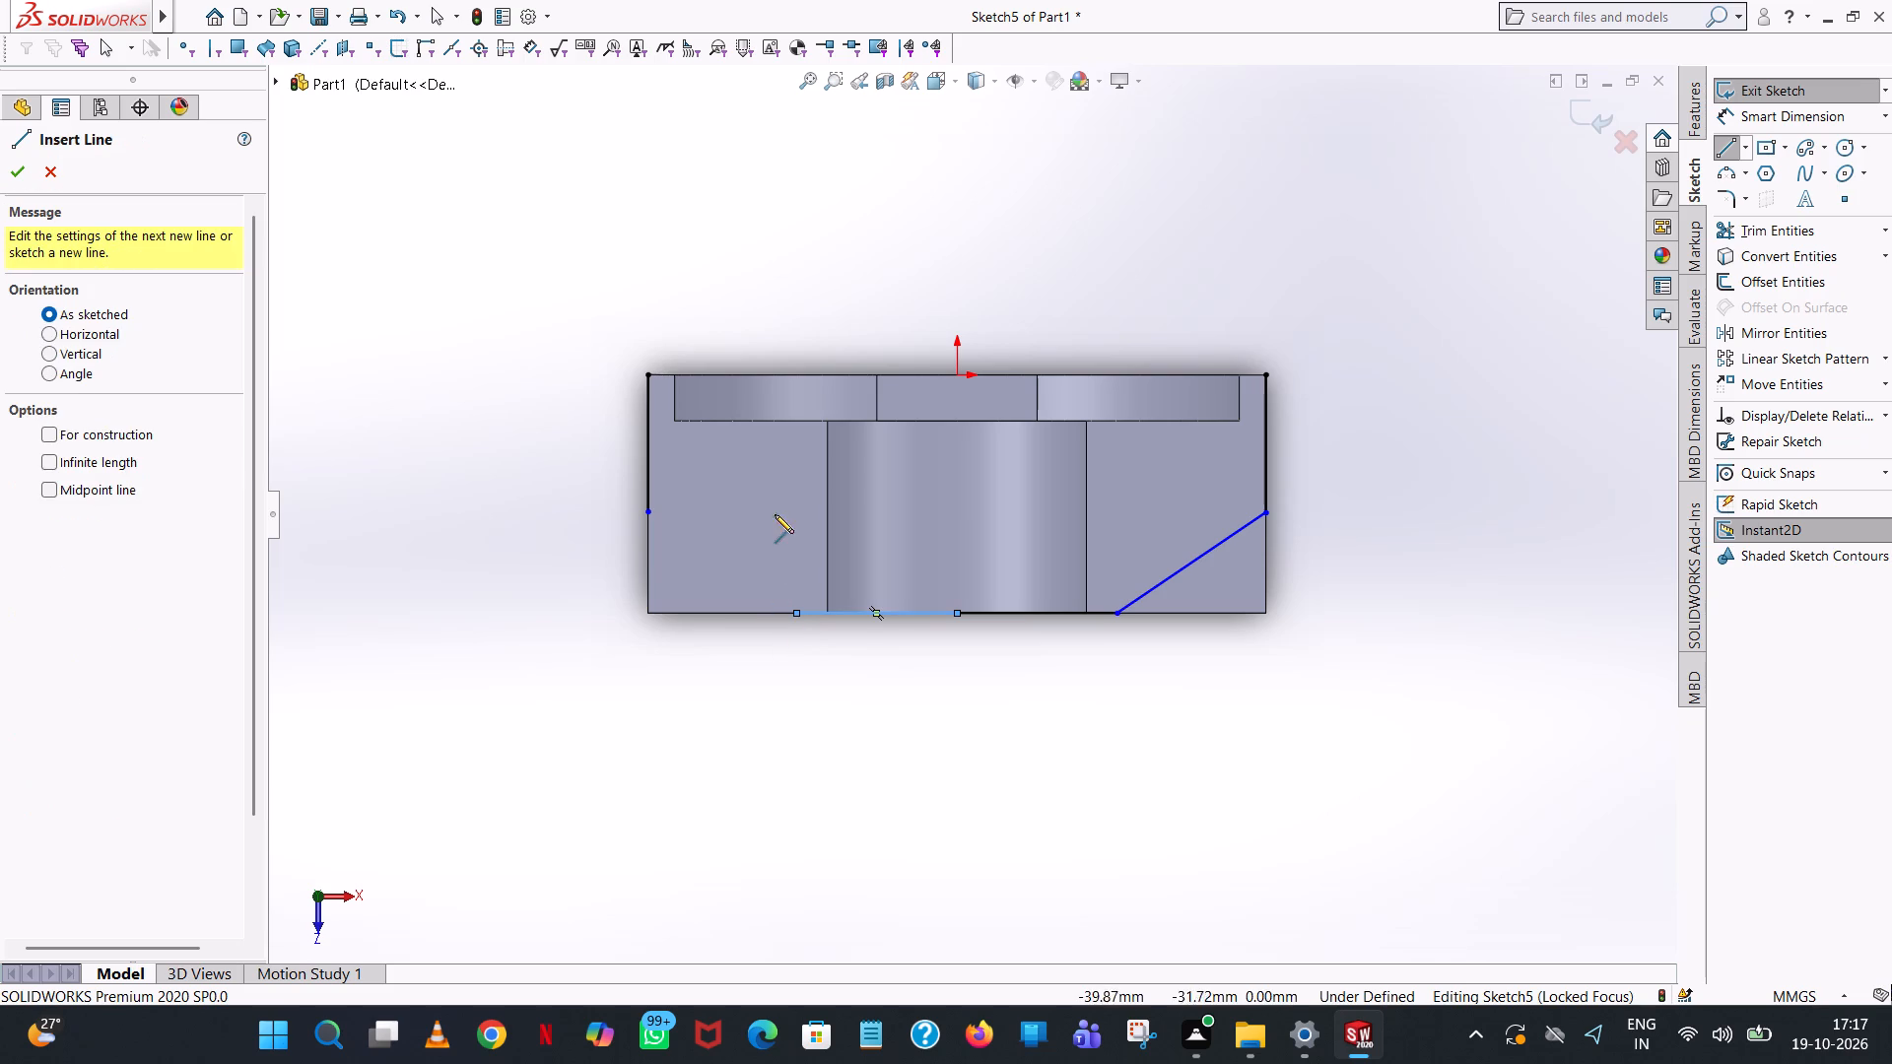
Draw a slanted line joining the end of the -X edge line to the end of the -X front line.
{"action": "left_click", "coordinate": [644, 511]}
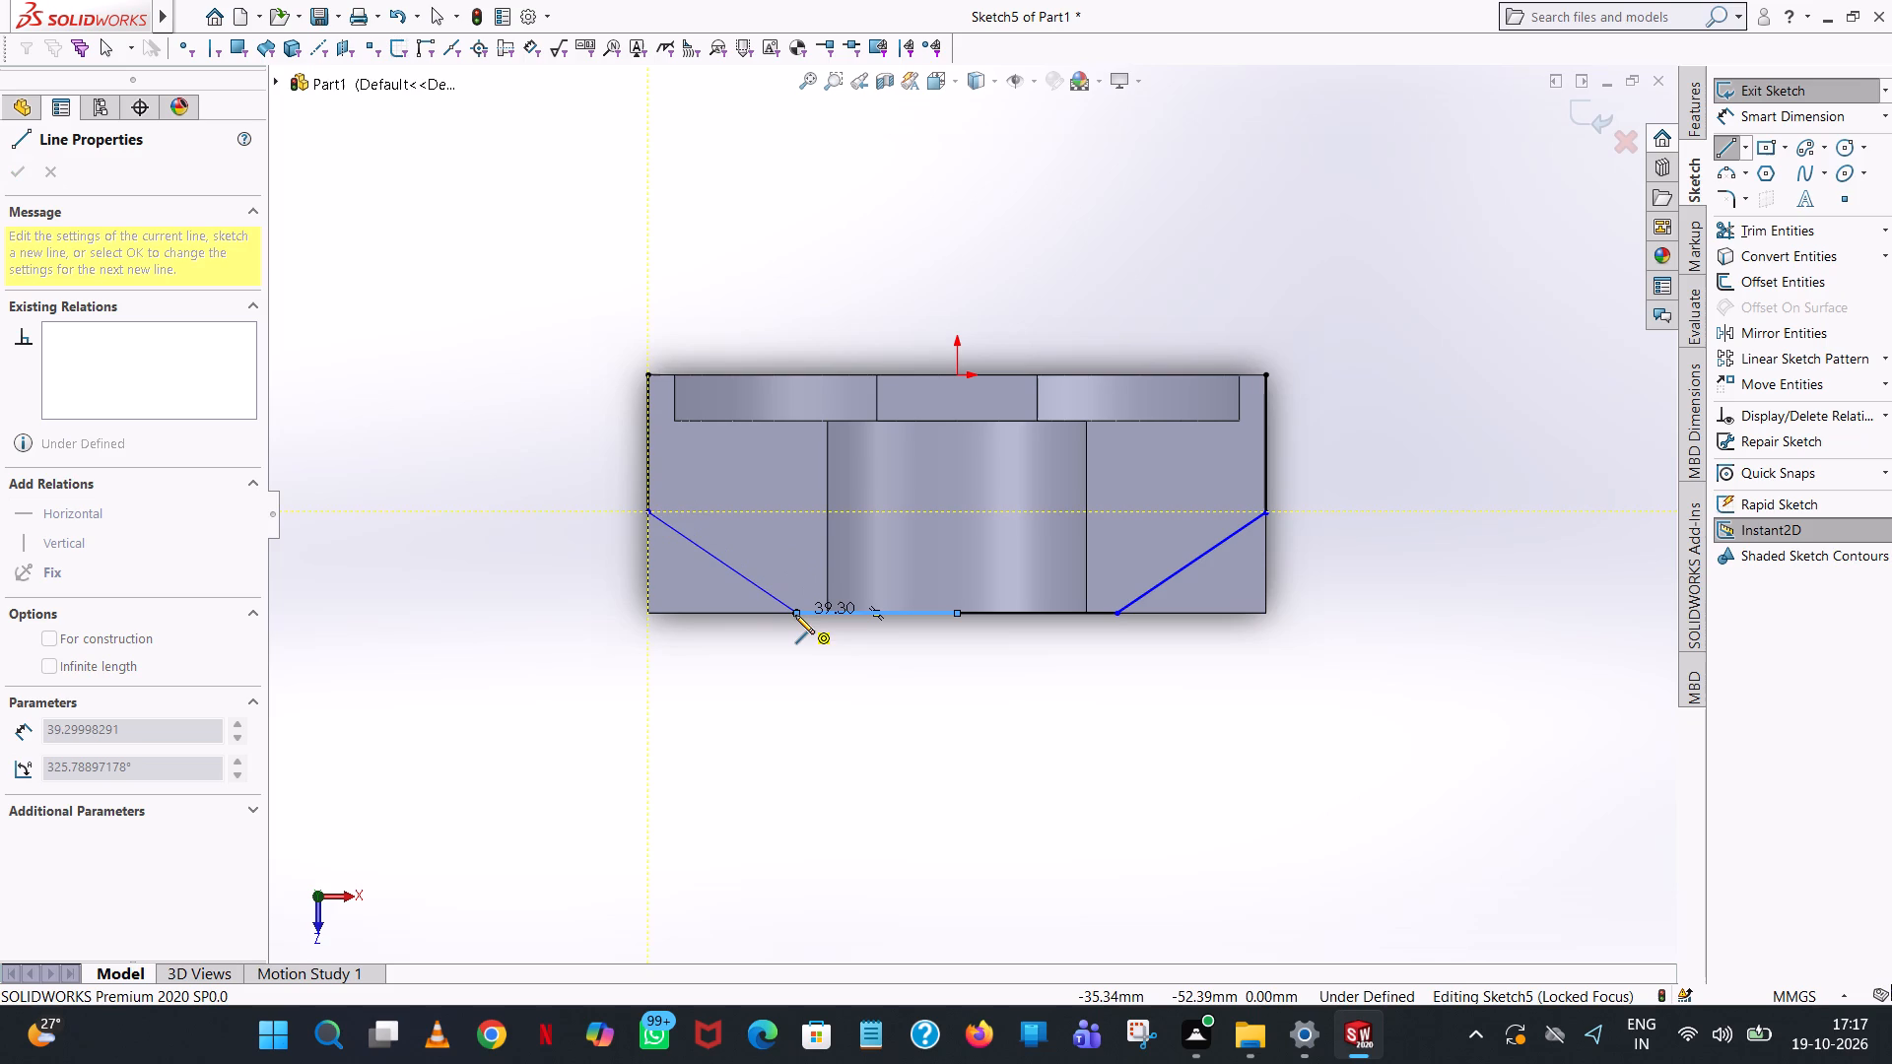
{"action": "left_click", "coordinate": [795, 614]}
{"action": "right_click", "coordinate": [795, 614]}
{"action": "left_click", "coordinate": [842, 637]}
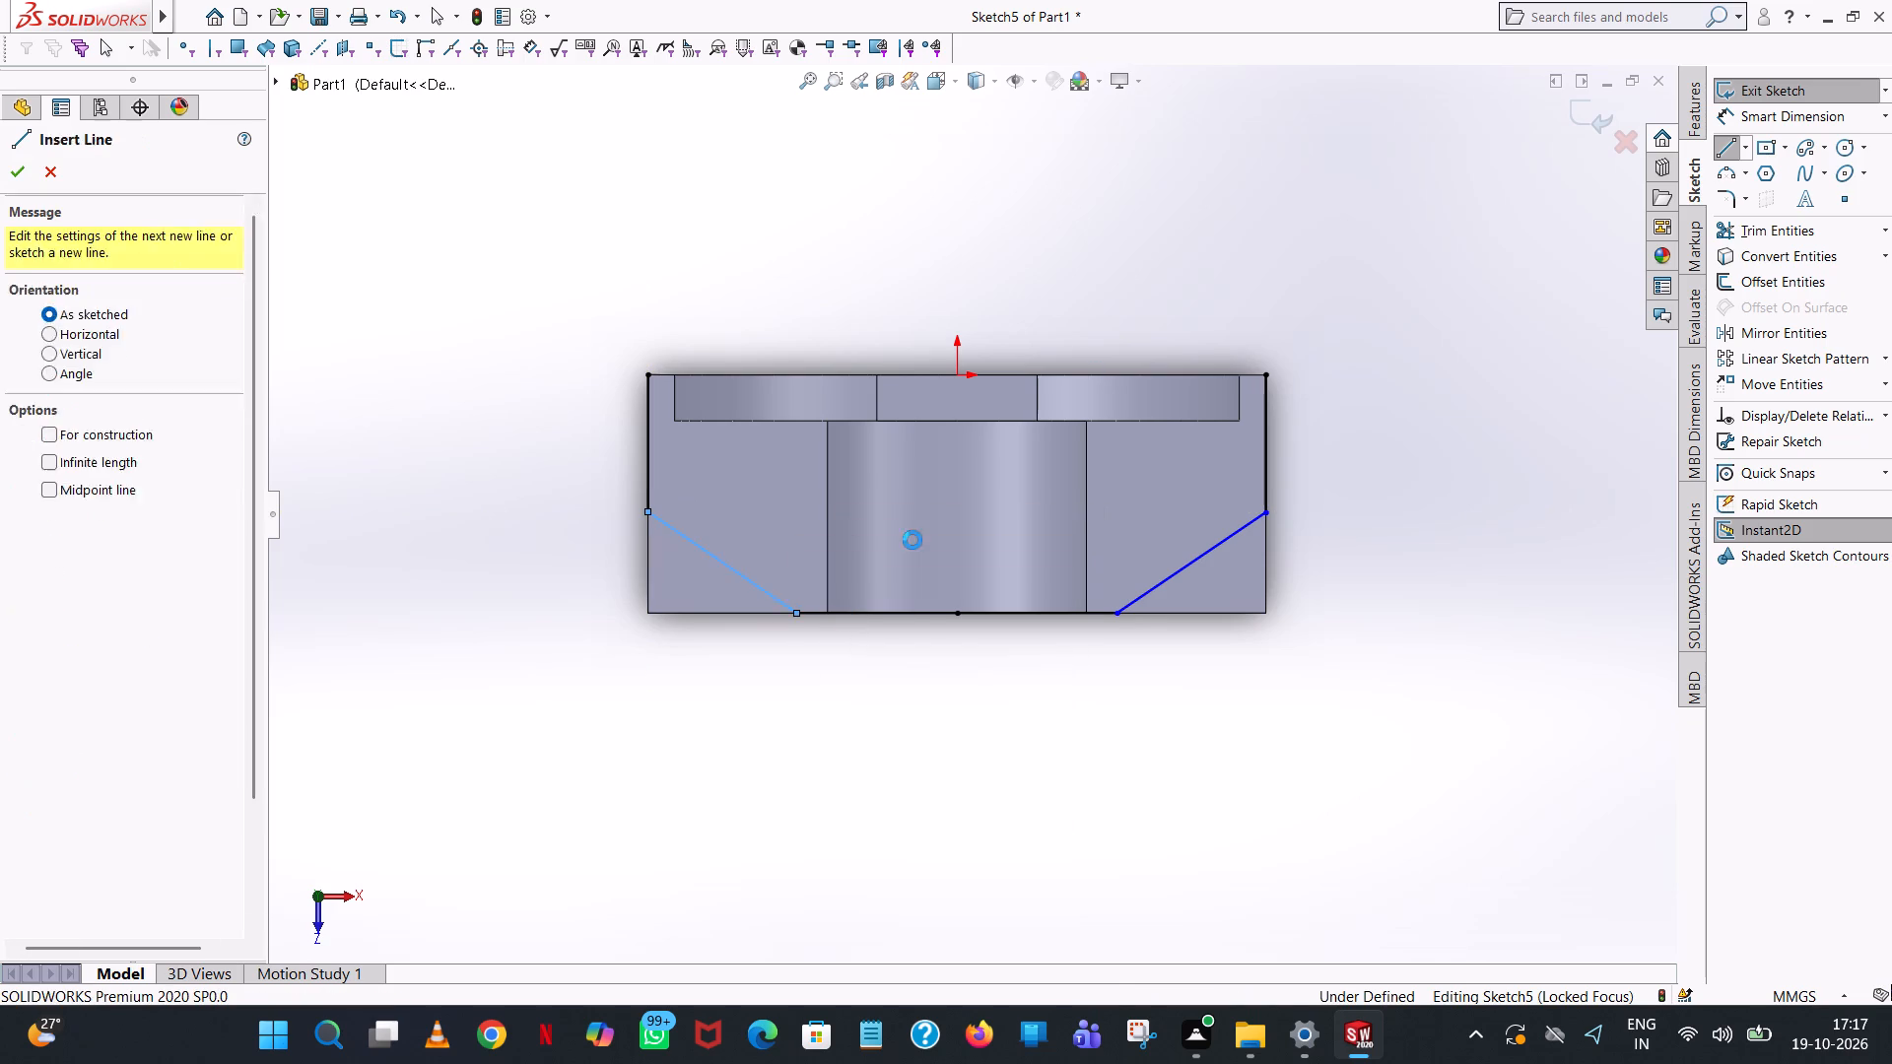
{"action": "left_click", "coordinate": [1149, 234]}
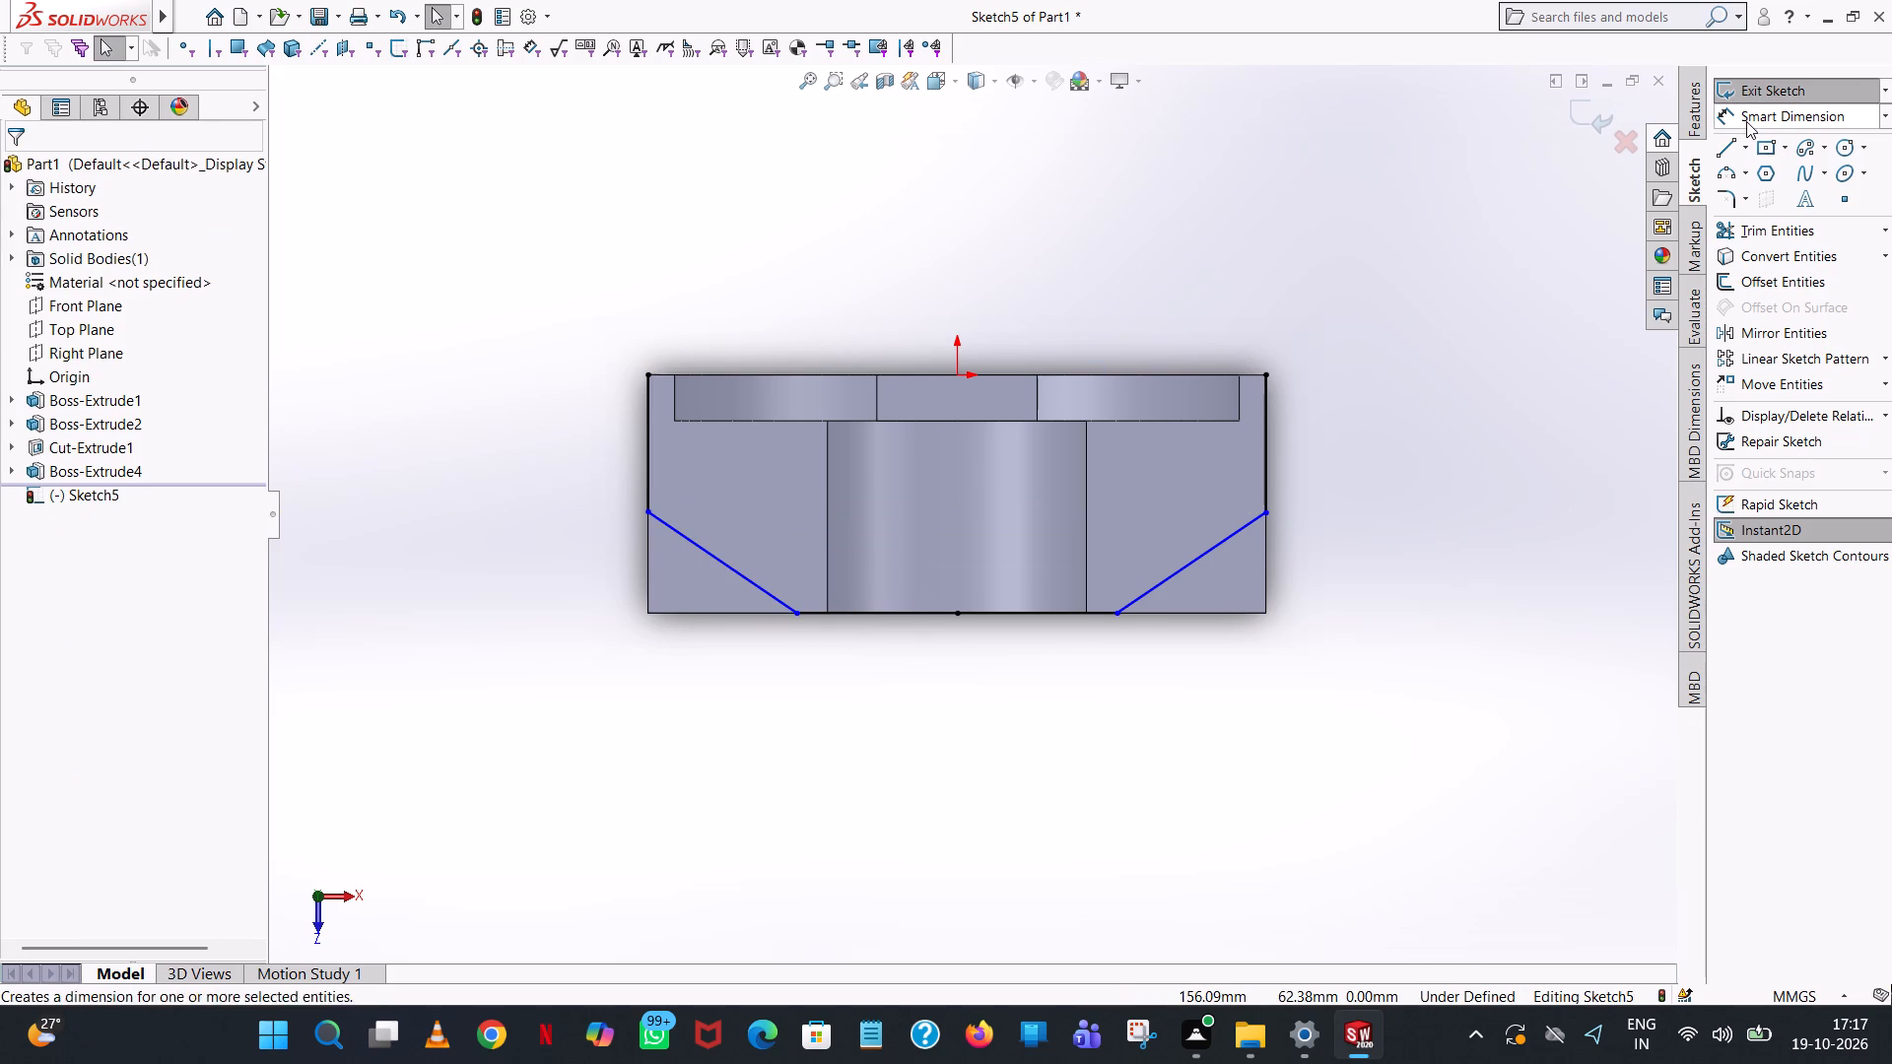
Add a length dimension to the vertical line on the +X edge.
{"action": "left_click", "coordinate": [1746, 121]}
{"action": "left_click", "coordinate": [1269, 454]}
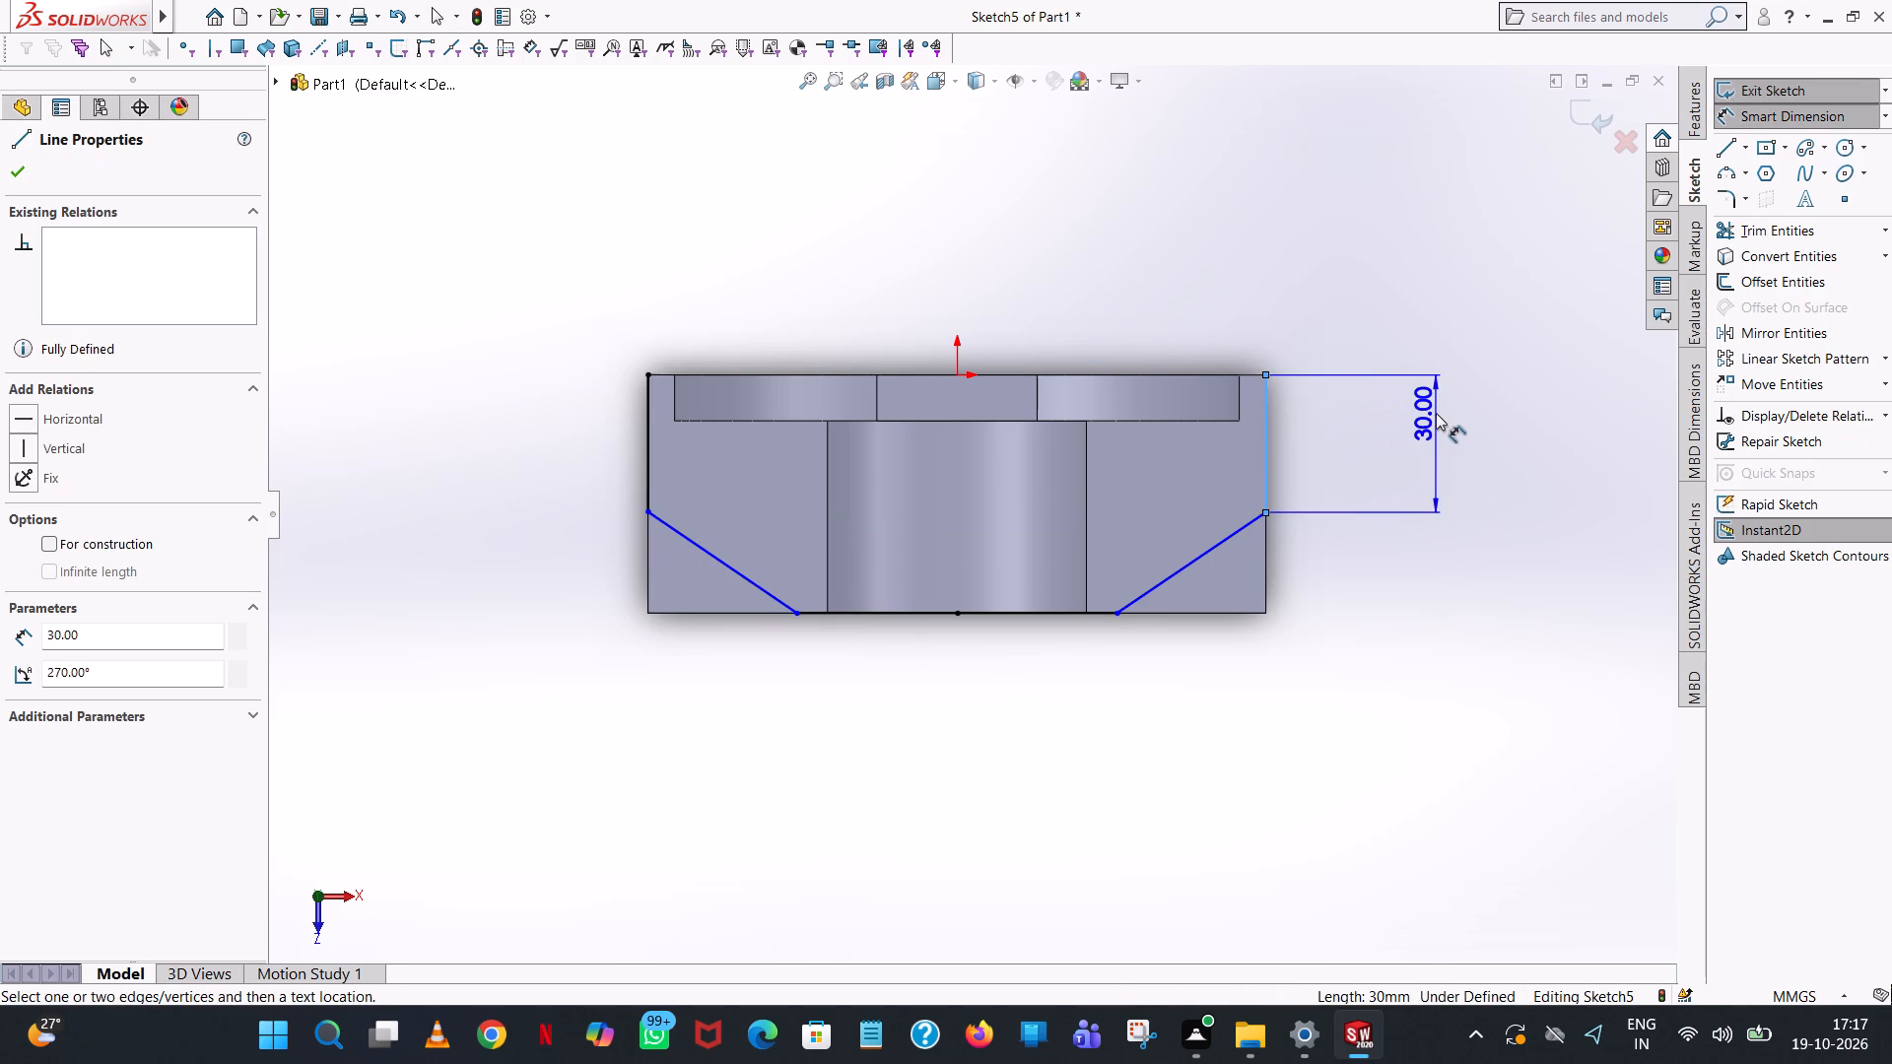
{"action": "left_click", "coordinate": [1436, 413]}
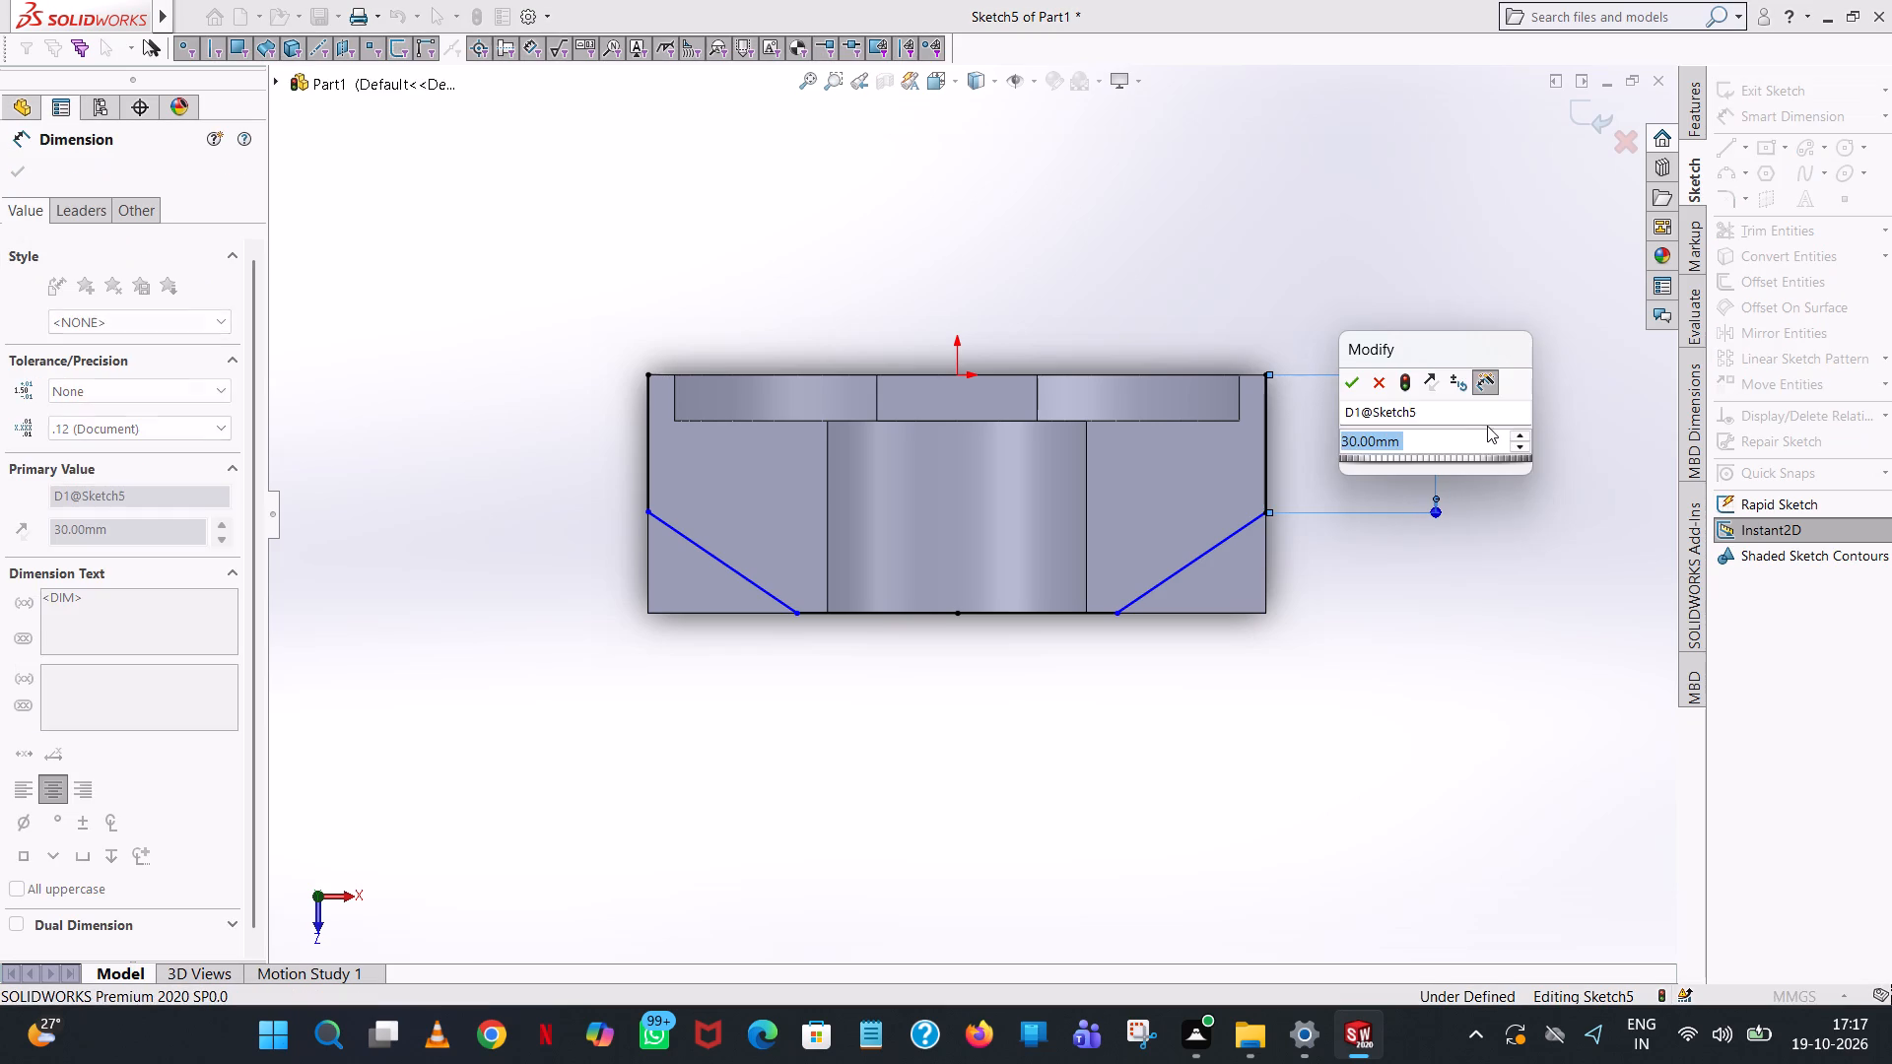
{"action": "left_click", "coordinate": [1352, 380]}
{"action": "left_click", "coordinate": [1364, 226]}
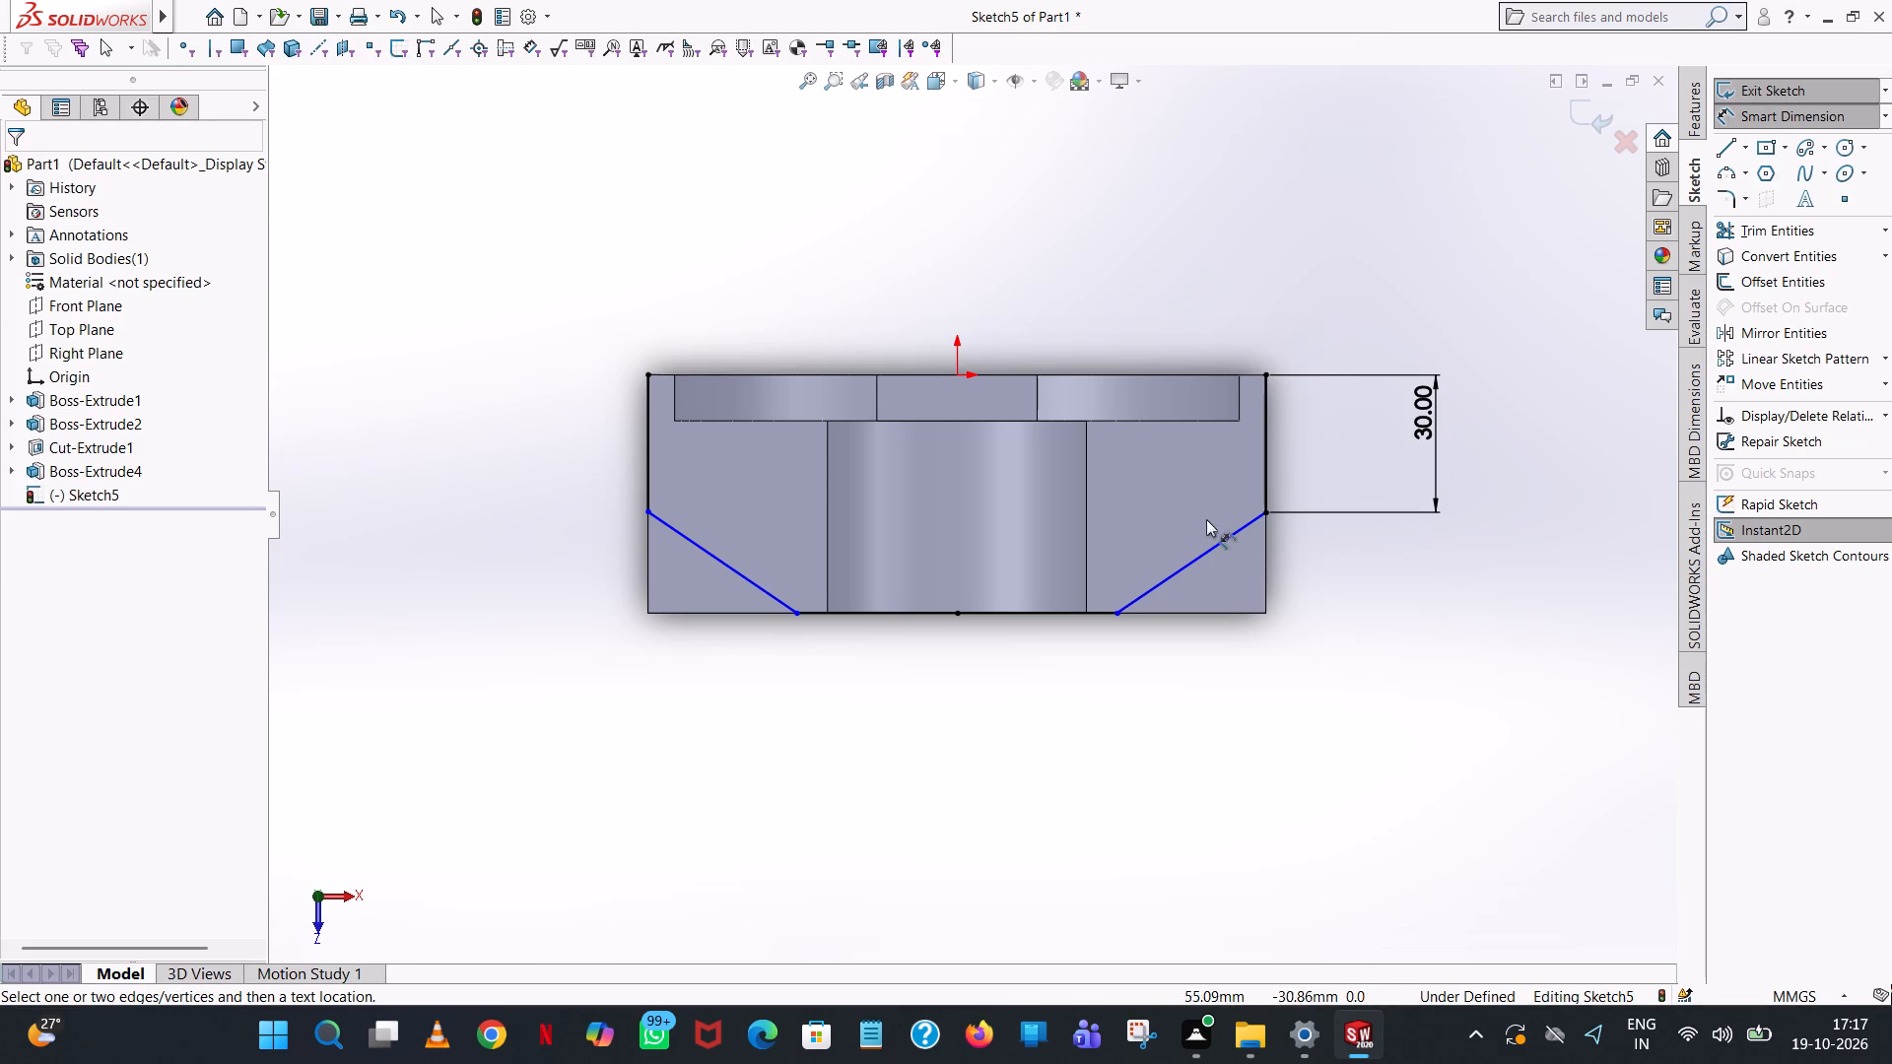
Dimension the horizontal extent of the slanted lines at both front corners of the base.
{"action": "left_click", "coordinate": [1207, 557]}
{"action": "left_click", "coordinate": [1146, 750]}
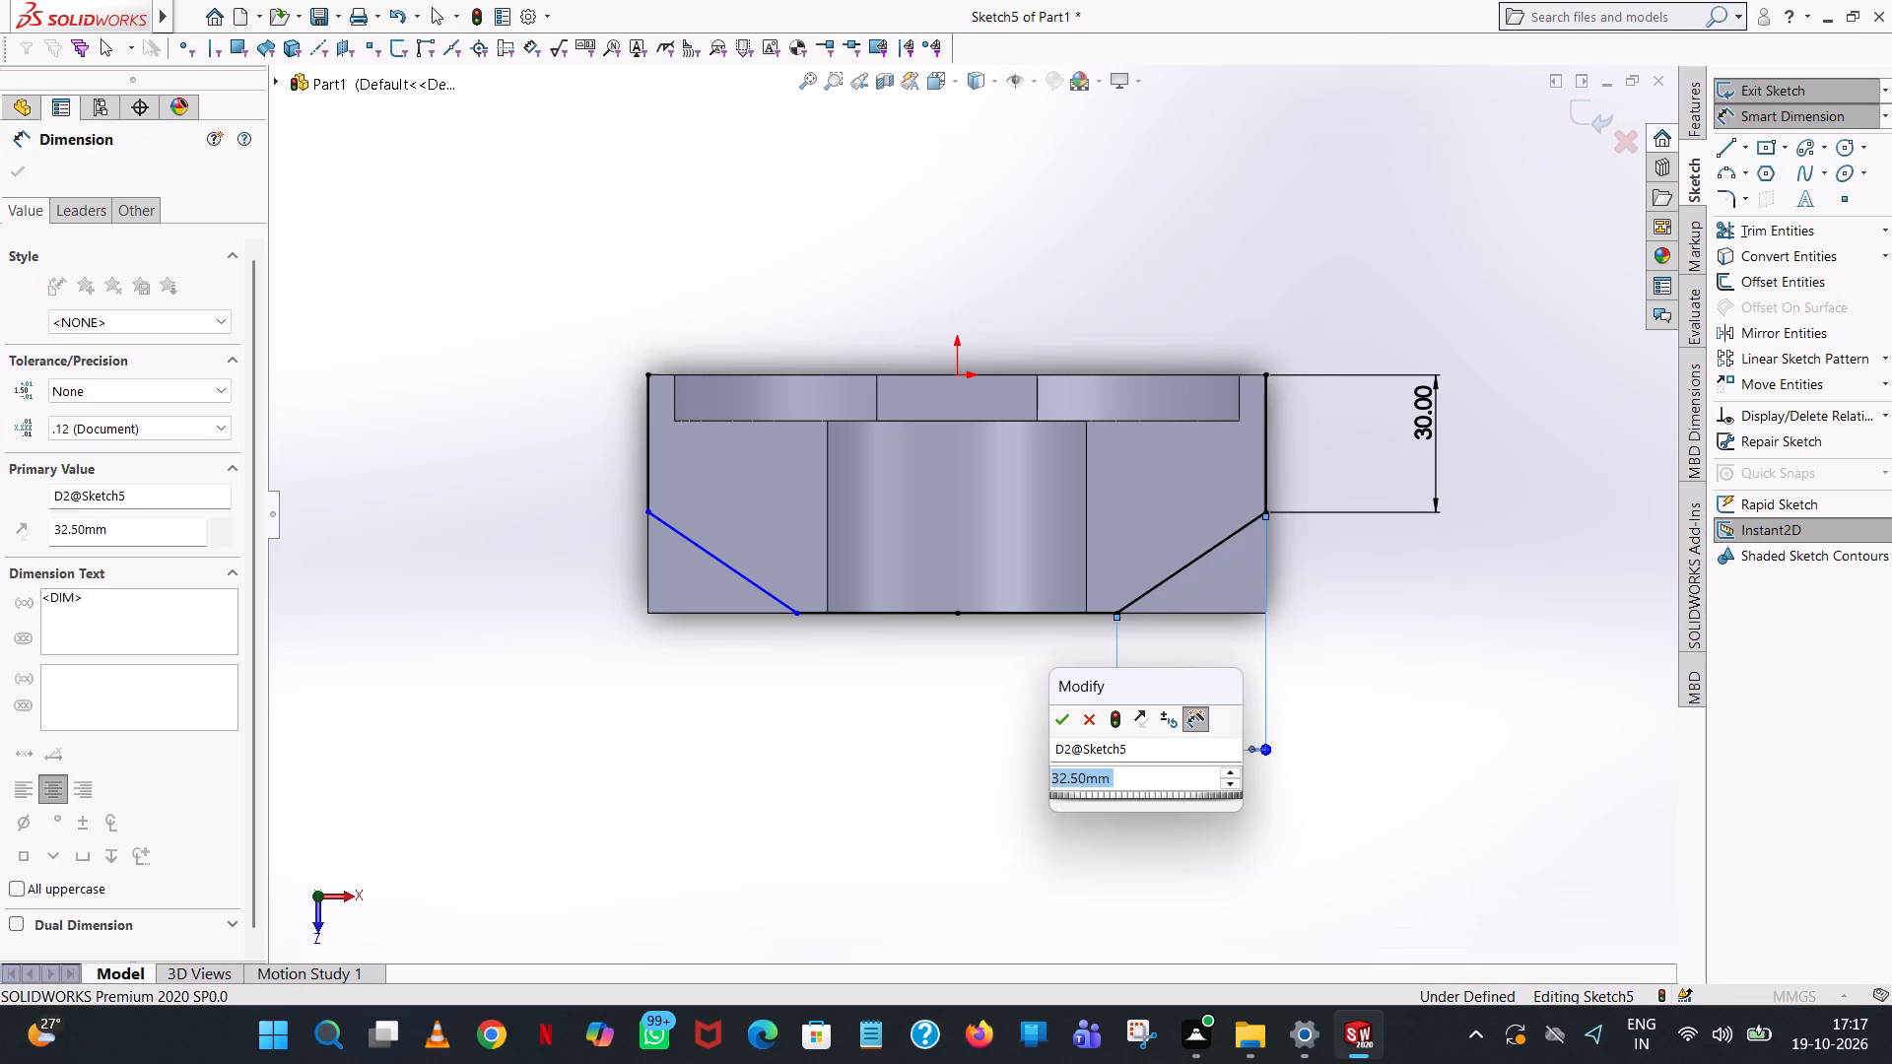
{"action": "left_click", "coordinate": [1056, 719]}
{"action": "left_click", "coordinate": [768, 788]}
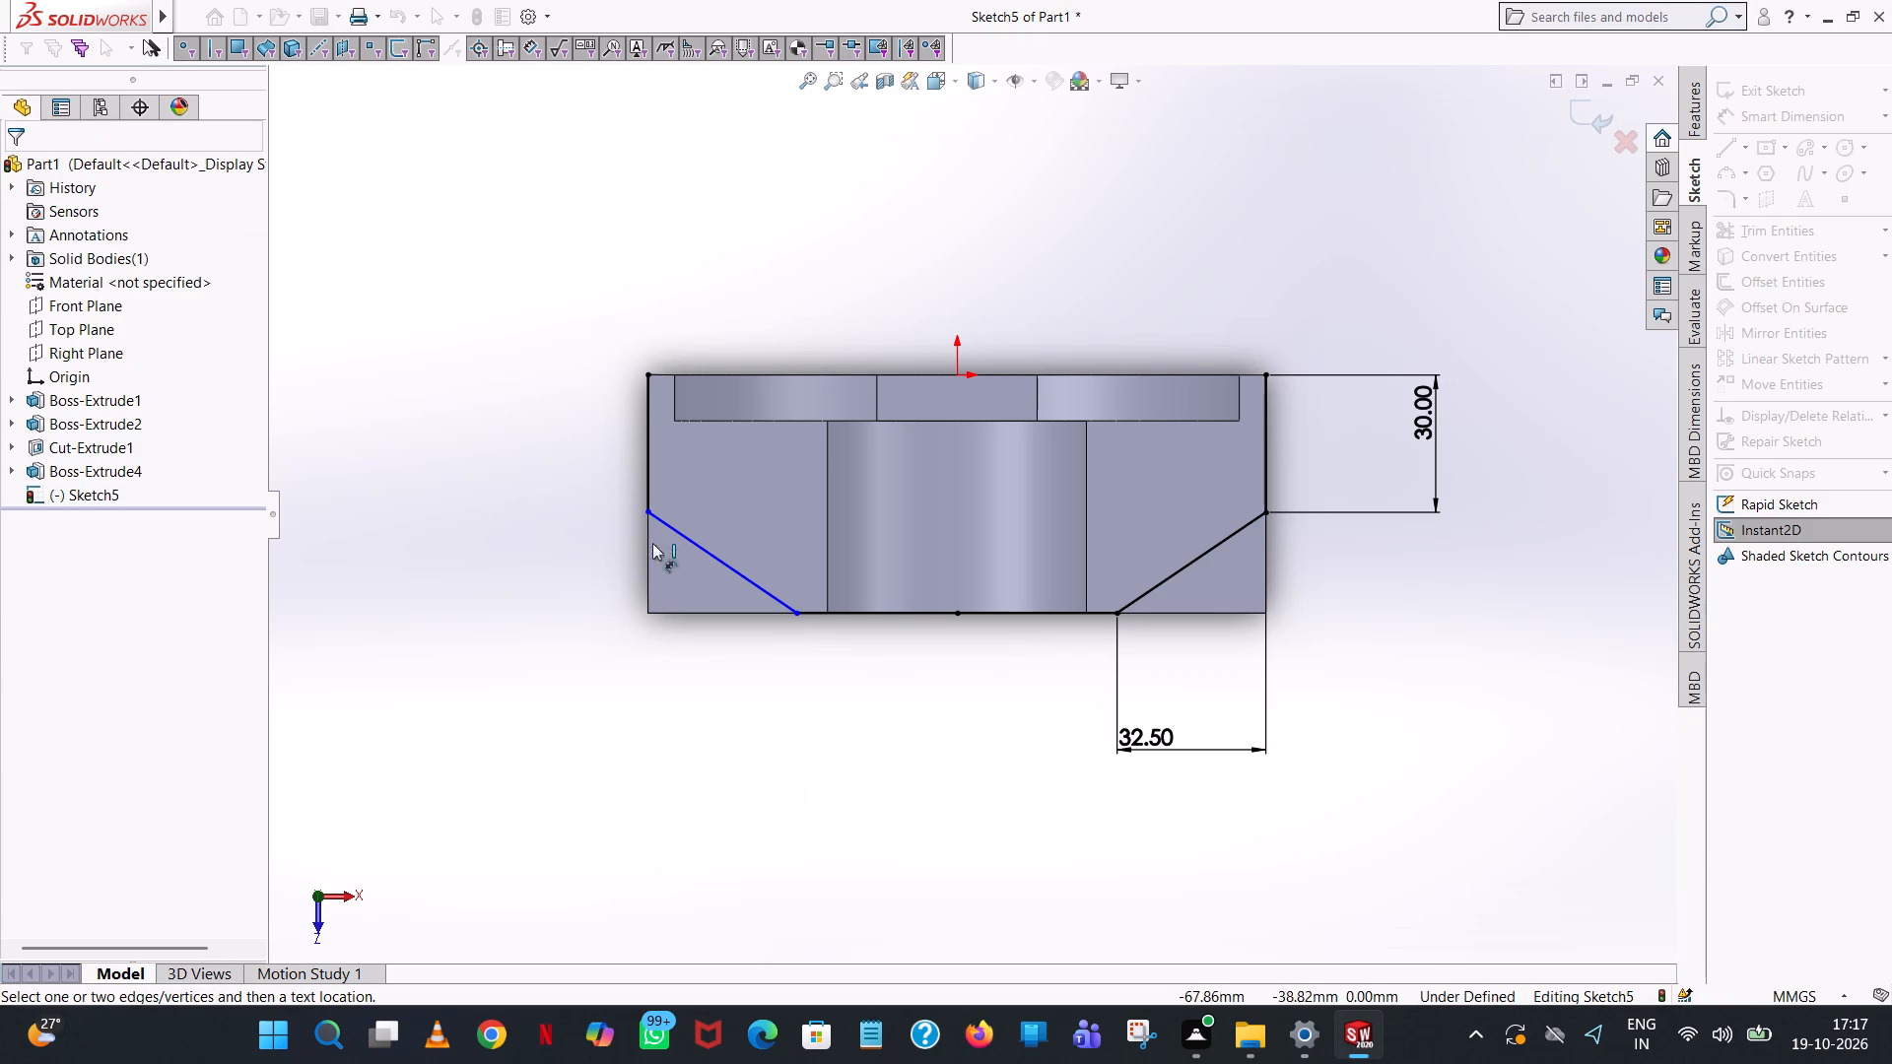
{"action": "left_click", "coordinate": [681, 537]}
{"action": "left_click", "coordinate": [675, 801]}
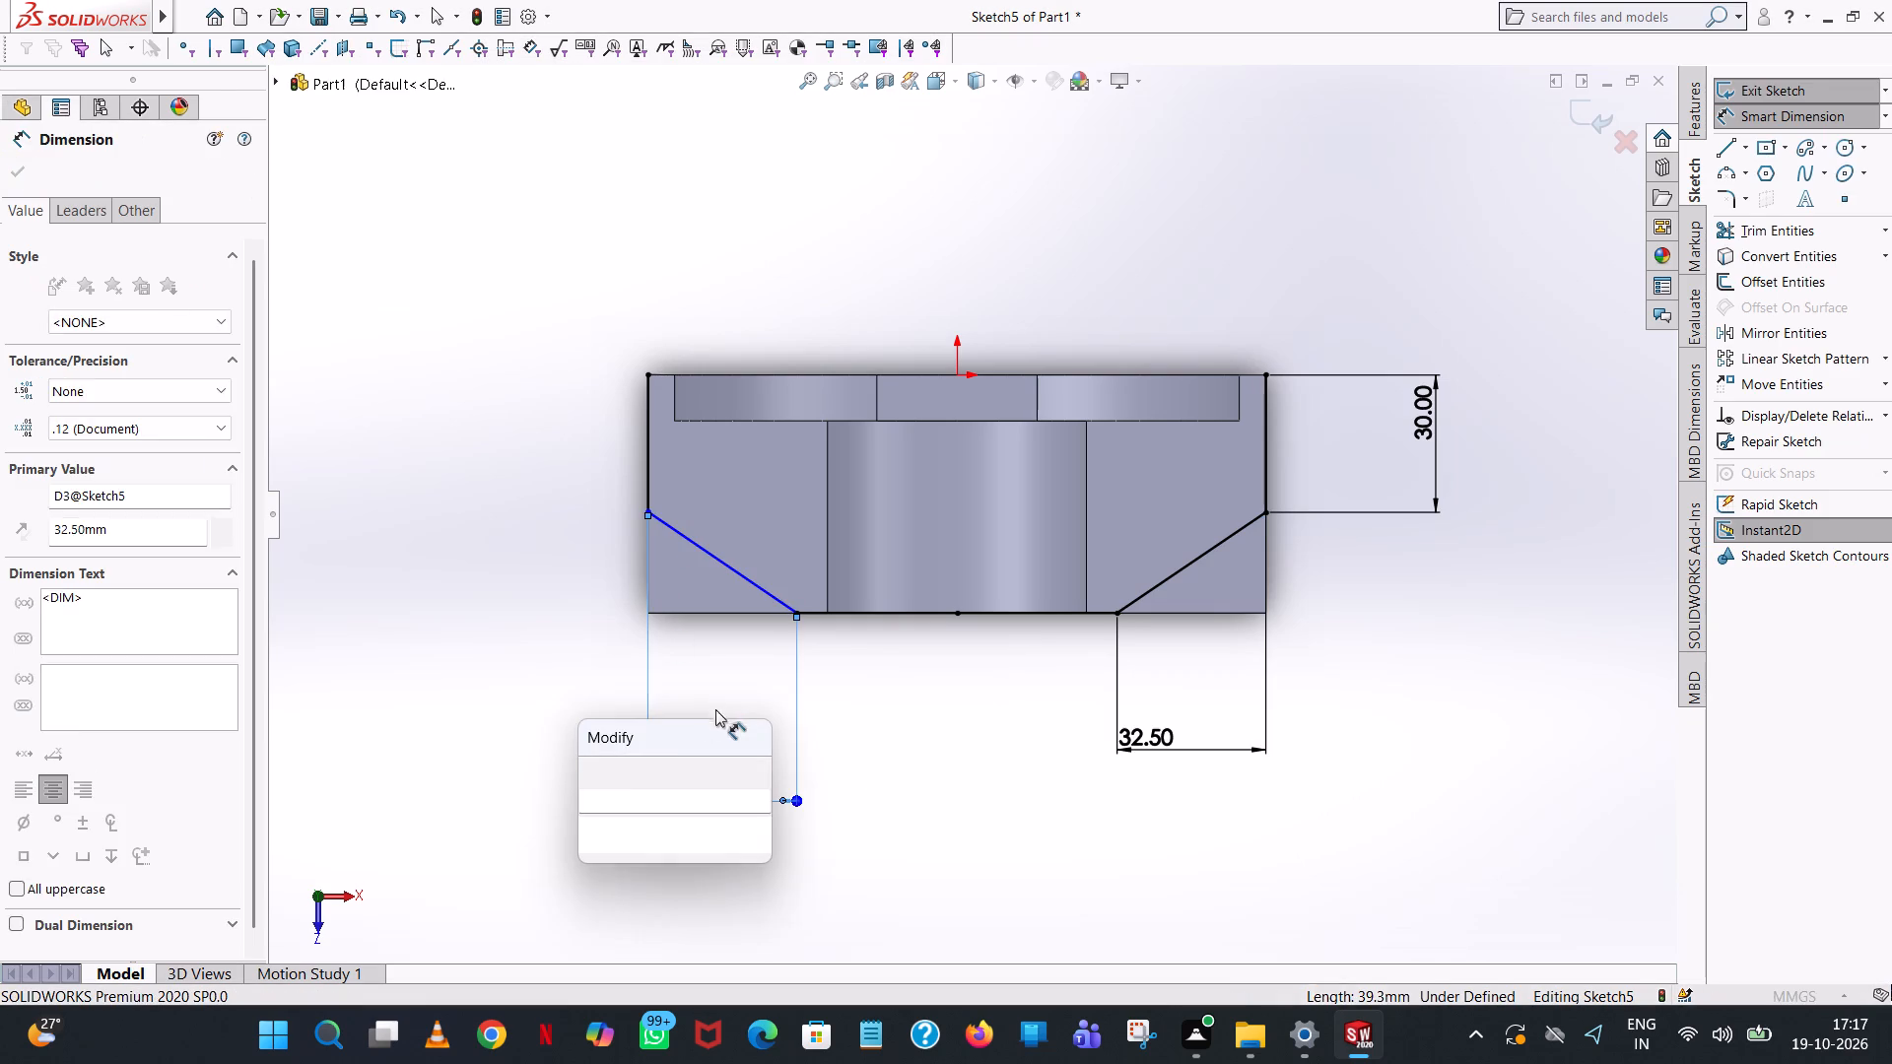
{"action": "left_click", "coordinate": [589, 768]}
{"action": "left_click", "coordinate": [503, 464]}
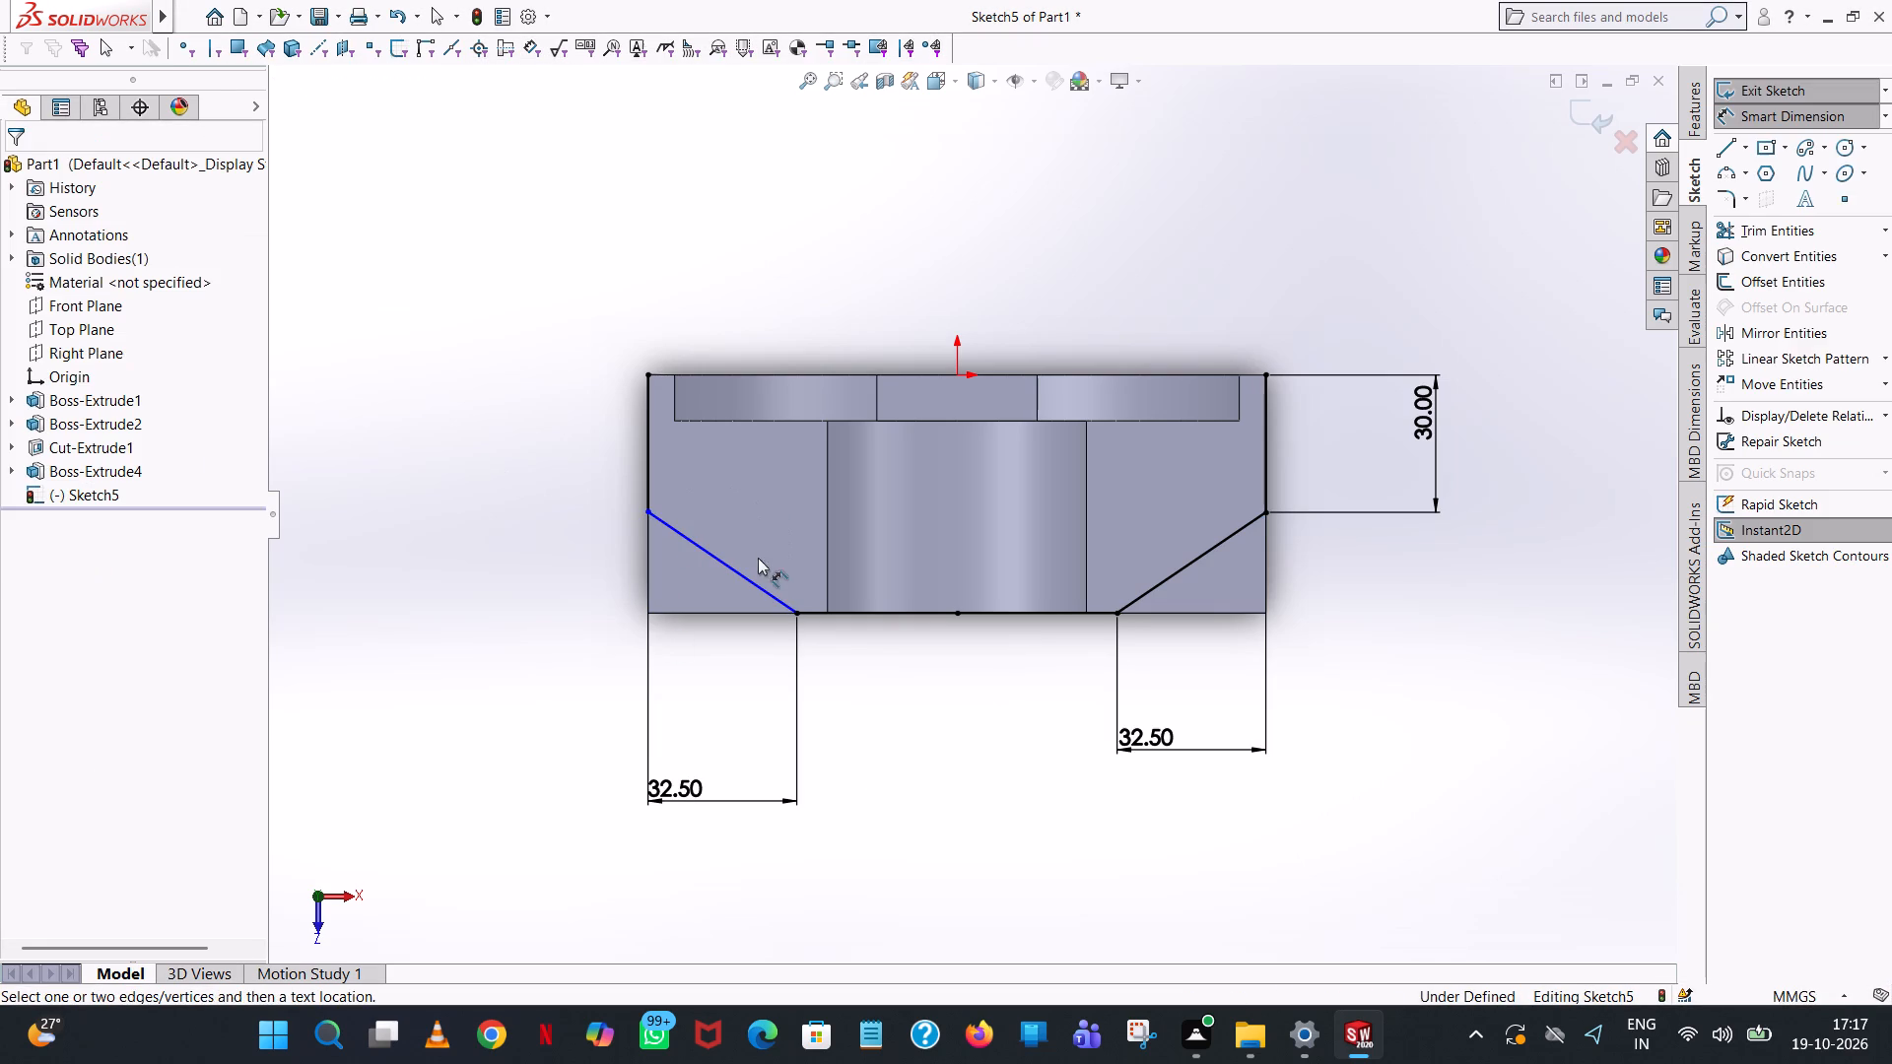
Dimension the distance from the slanted line on the -X side to the origin.
{"action": "left_click", "coordinate": [734, 565]}
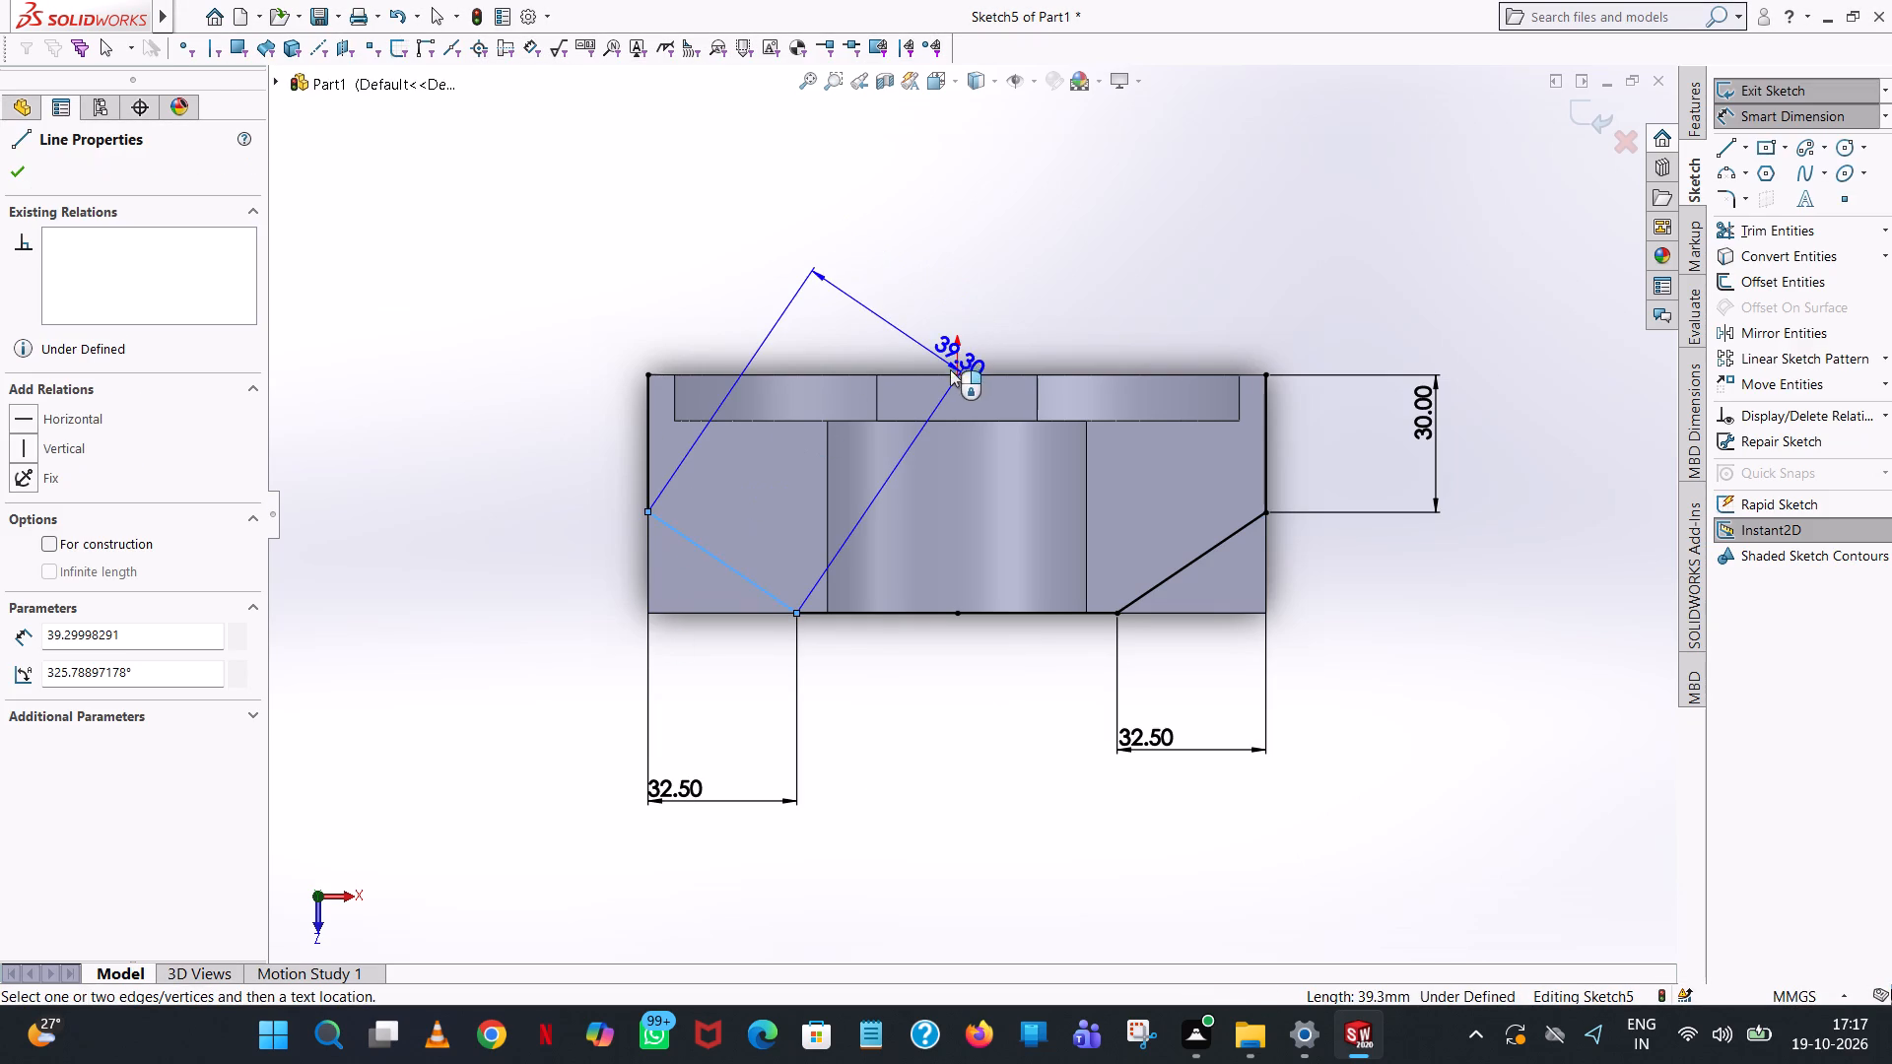
{"action": "left_click", "coordinate": [958, 374]}
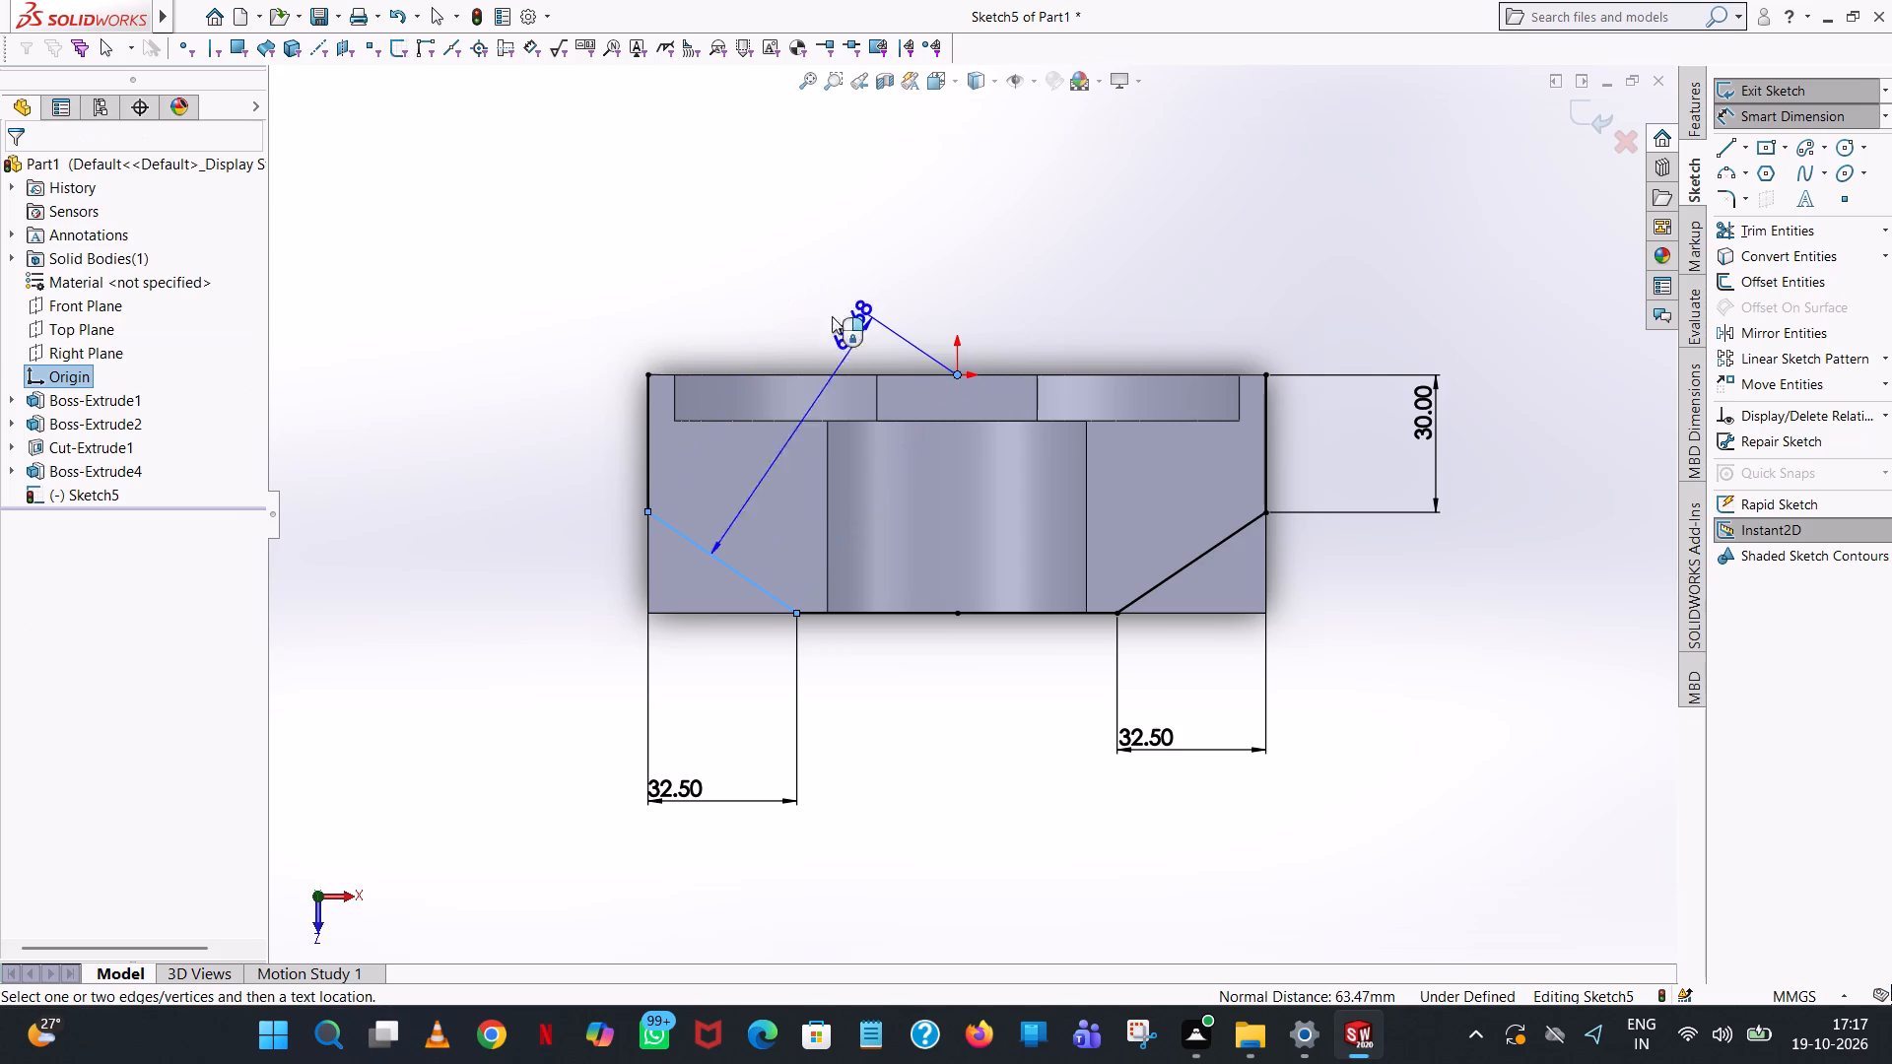
{"action": "left_click", "coordinate": [585, 246]}
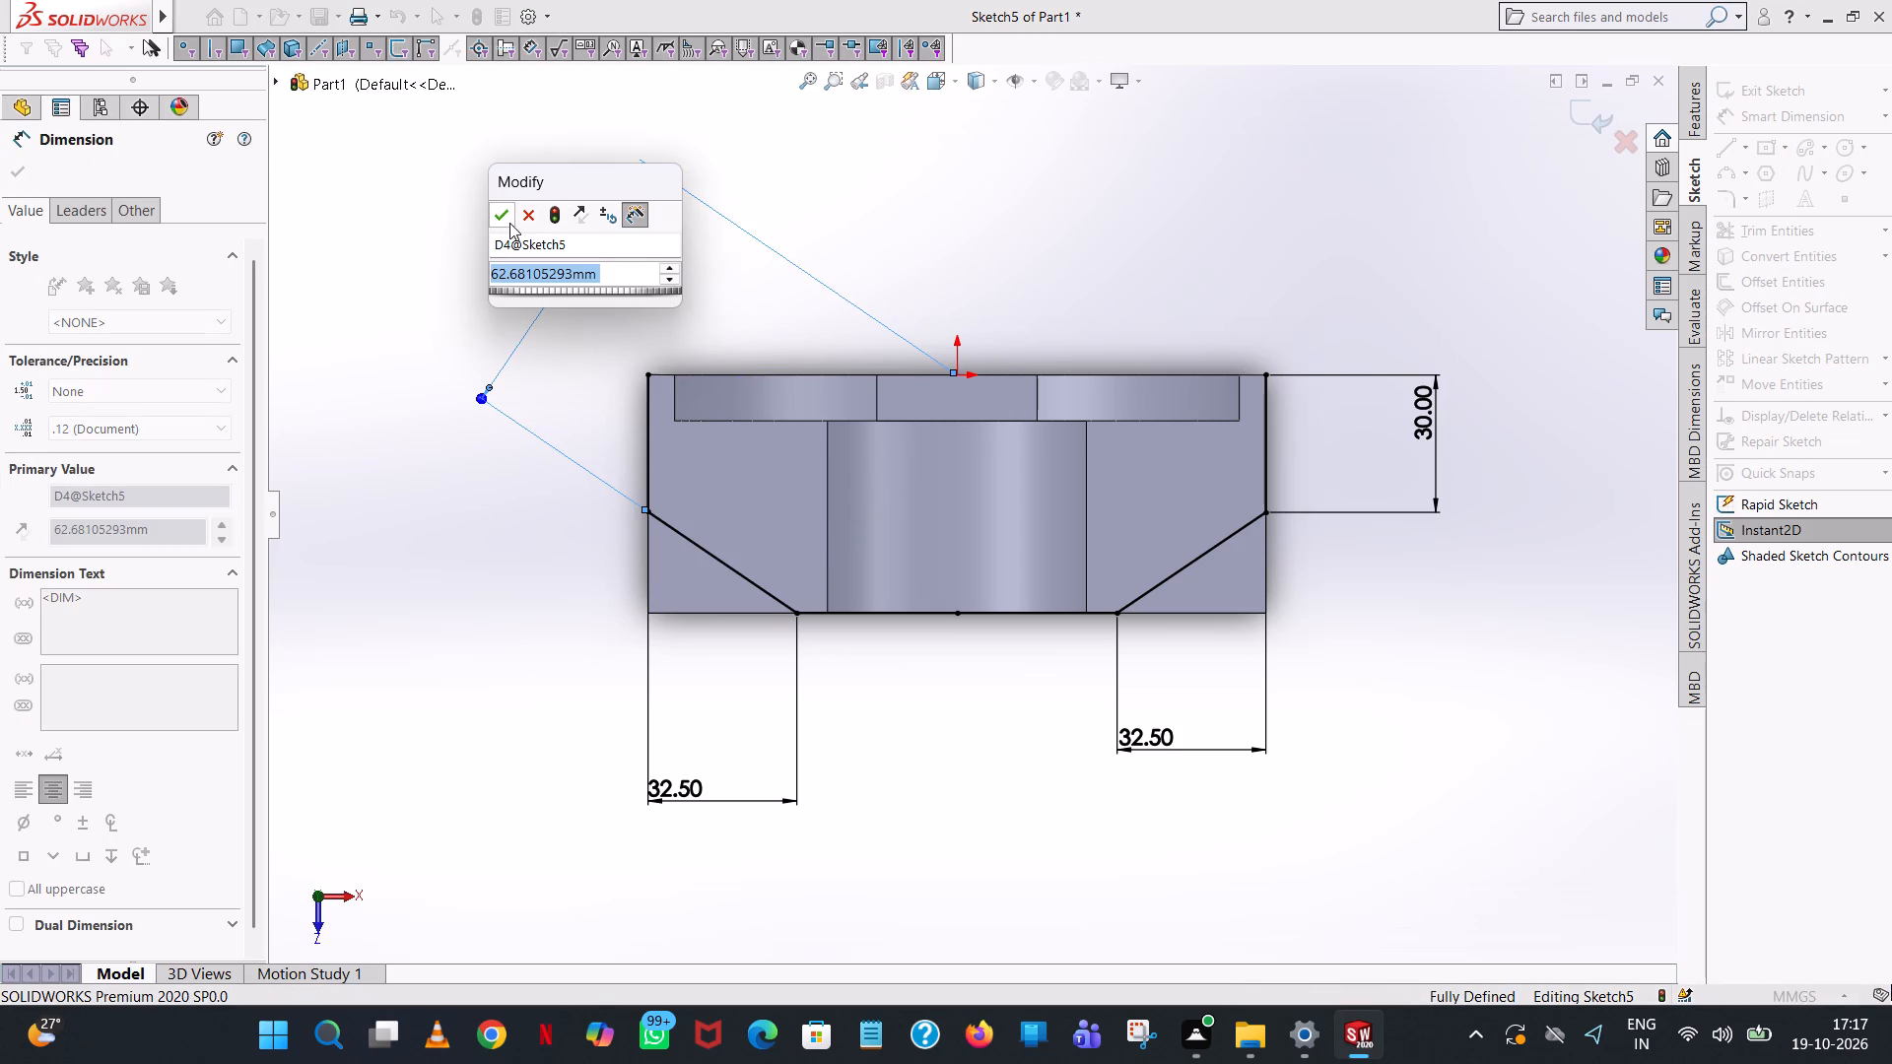
{"action": "left_click", "coordinate": [507, 219]}
{"action": "left_click", "coordinate": [1045, 153]}
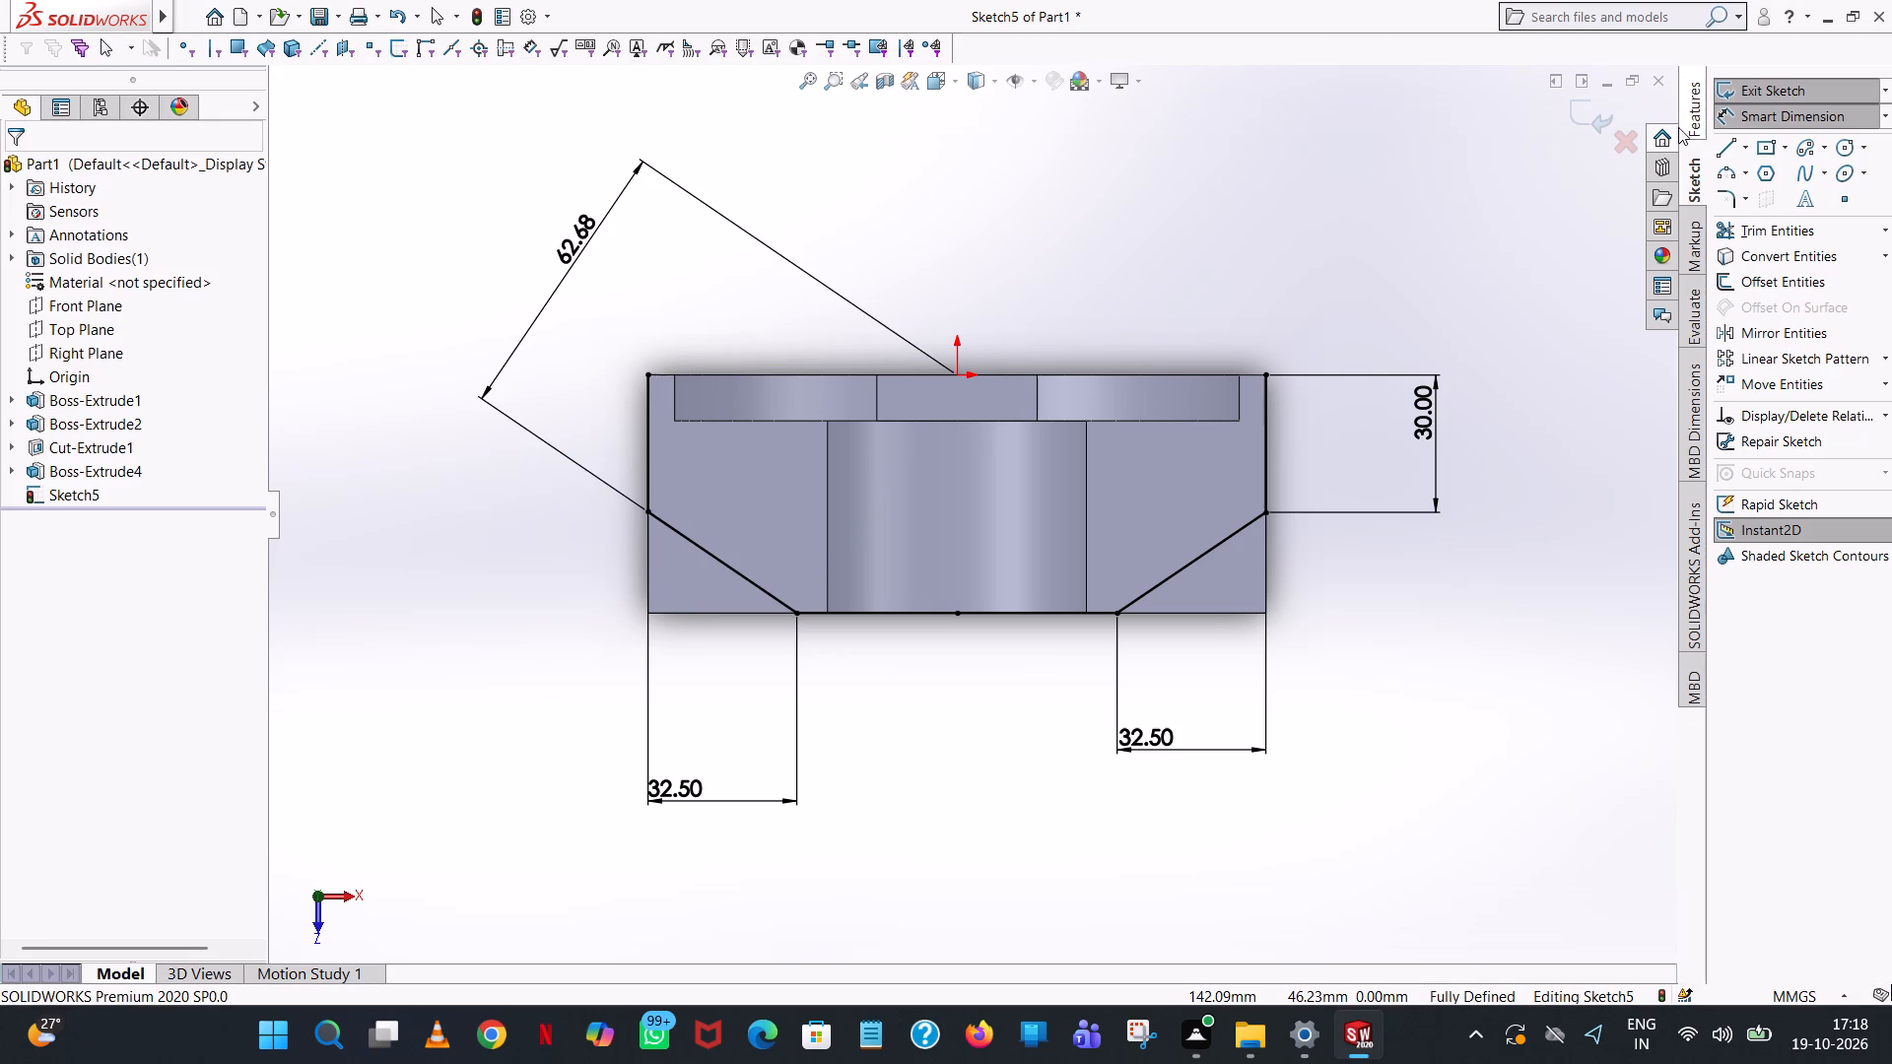
Close a triangular region at each front corner with lines along the base's side and front edges, meeting at the corner.
{"action": "left_click", "coordinate": [1719, 143]}
{"action": "left_click", "coordinate": [1264, 513]}
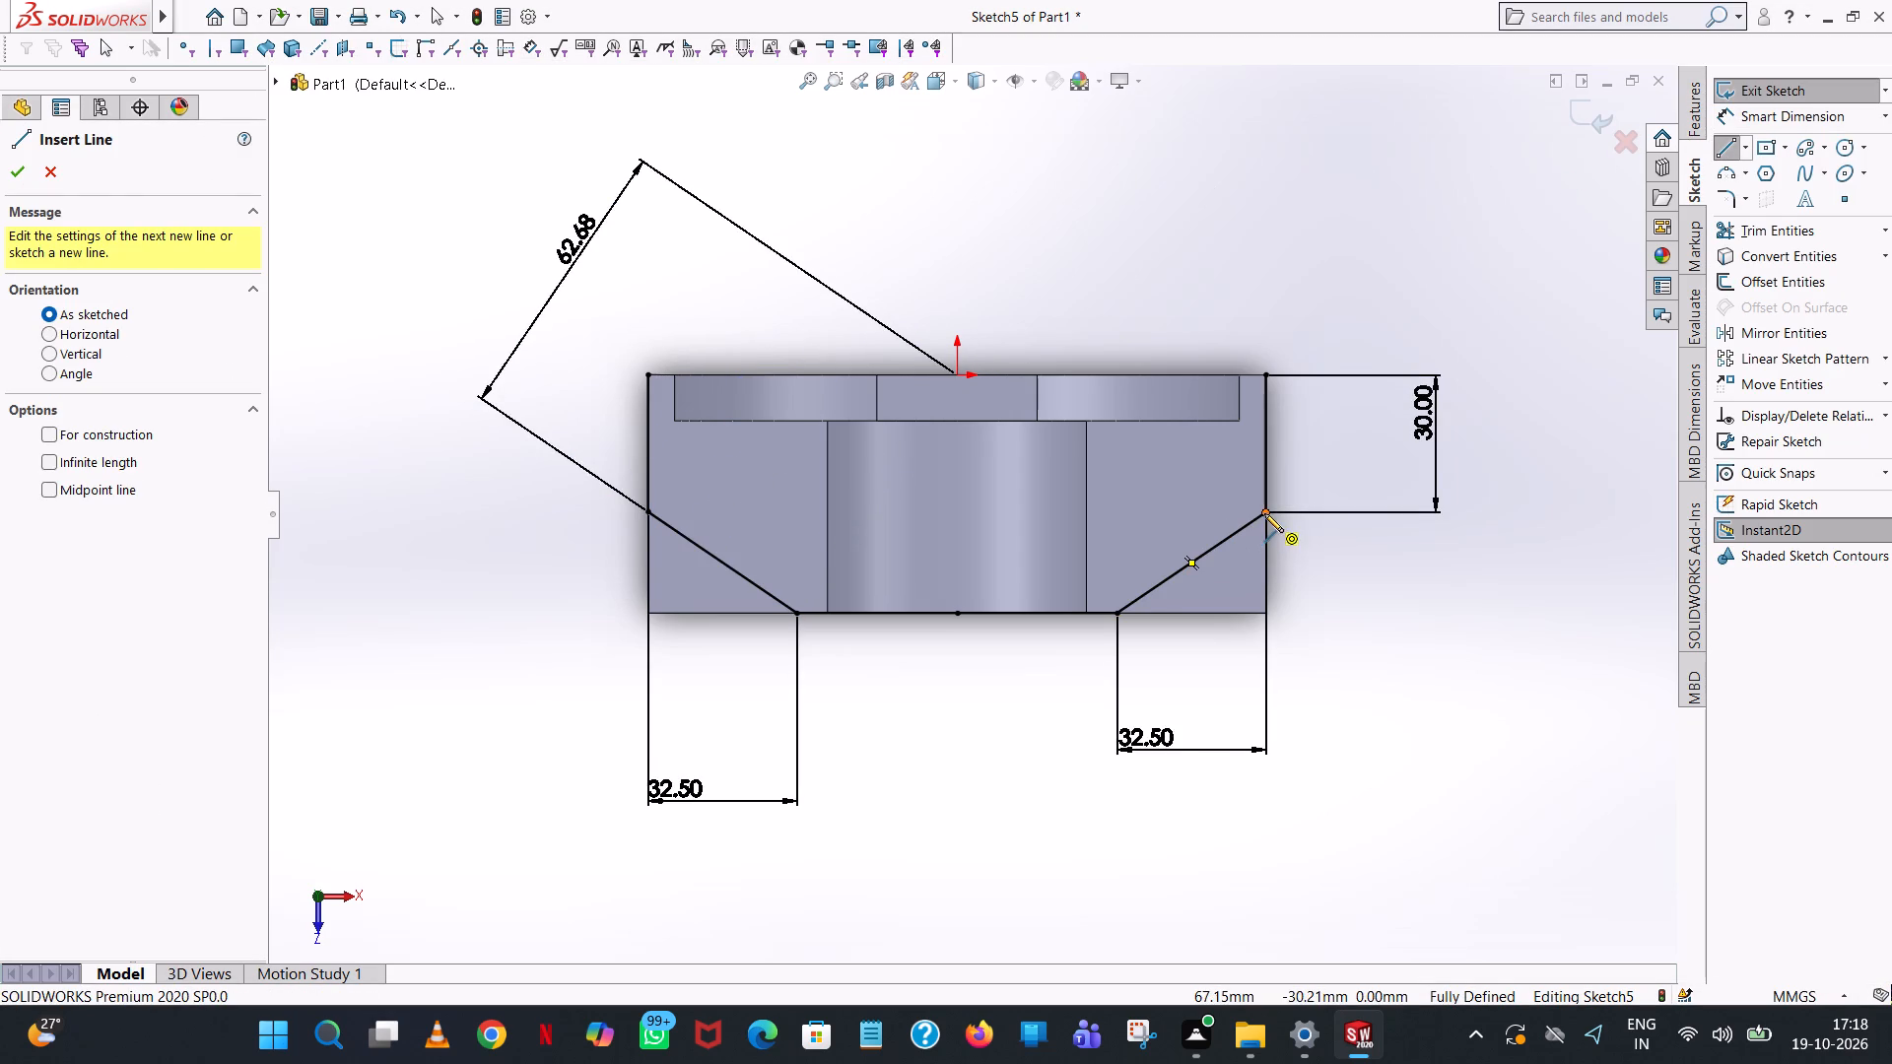
{"action": "left_click", "coordinate": [1264, 614]}
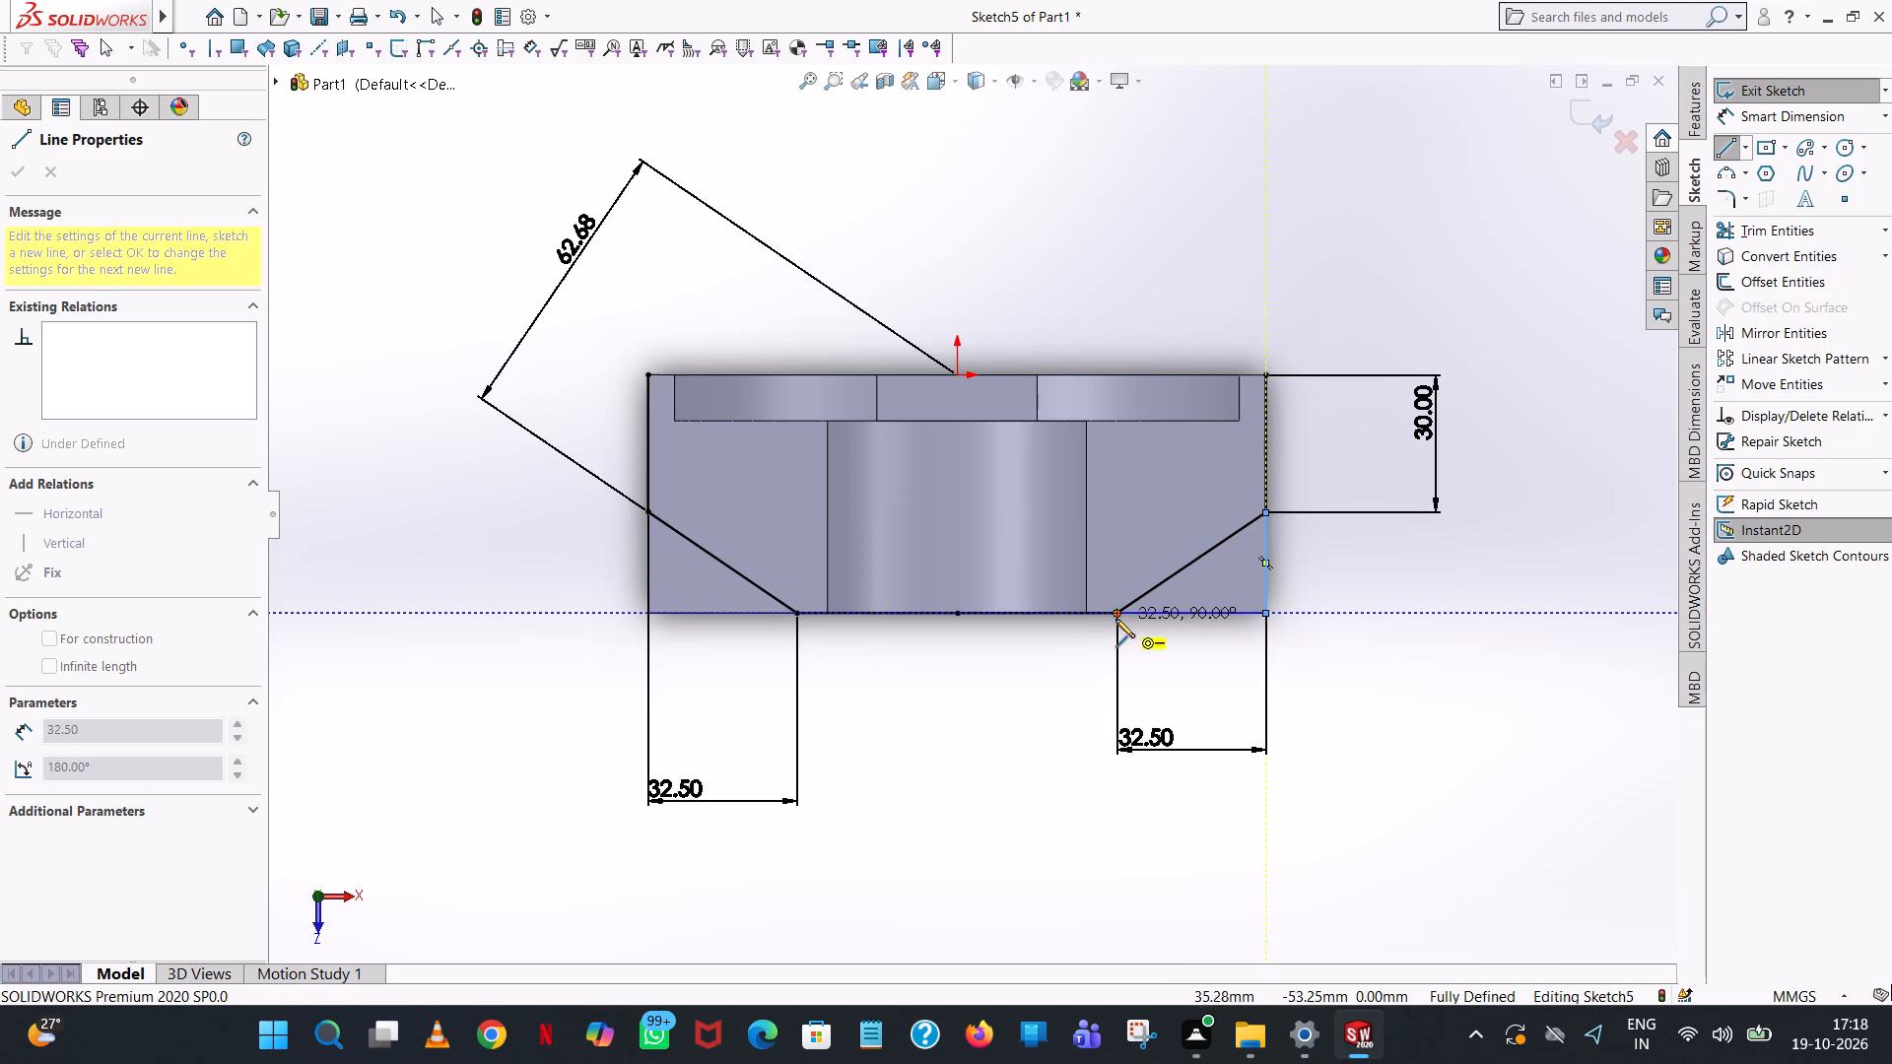
{"action": "left_click", "coordinate": [1116, 615]}
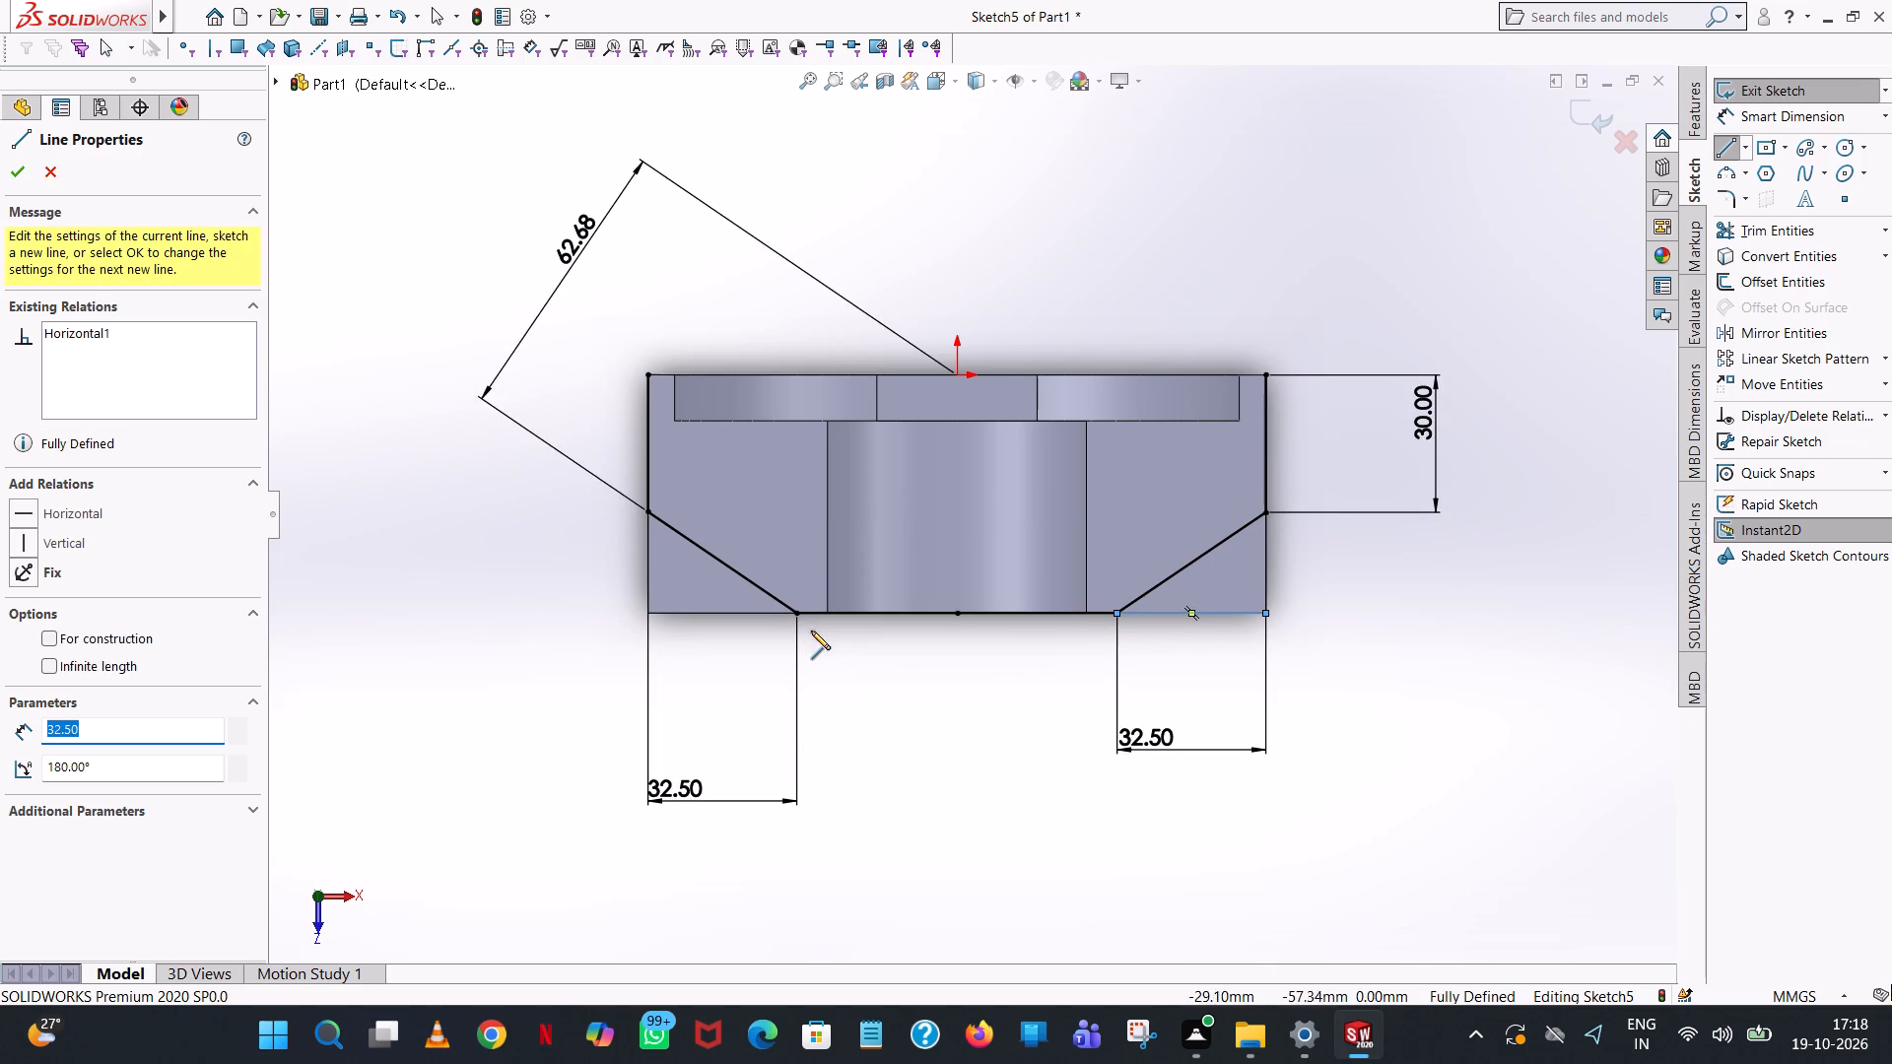
{"action": "left_click", "coordinate": [800, 616]}
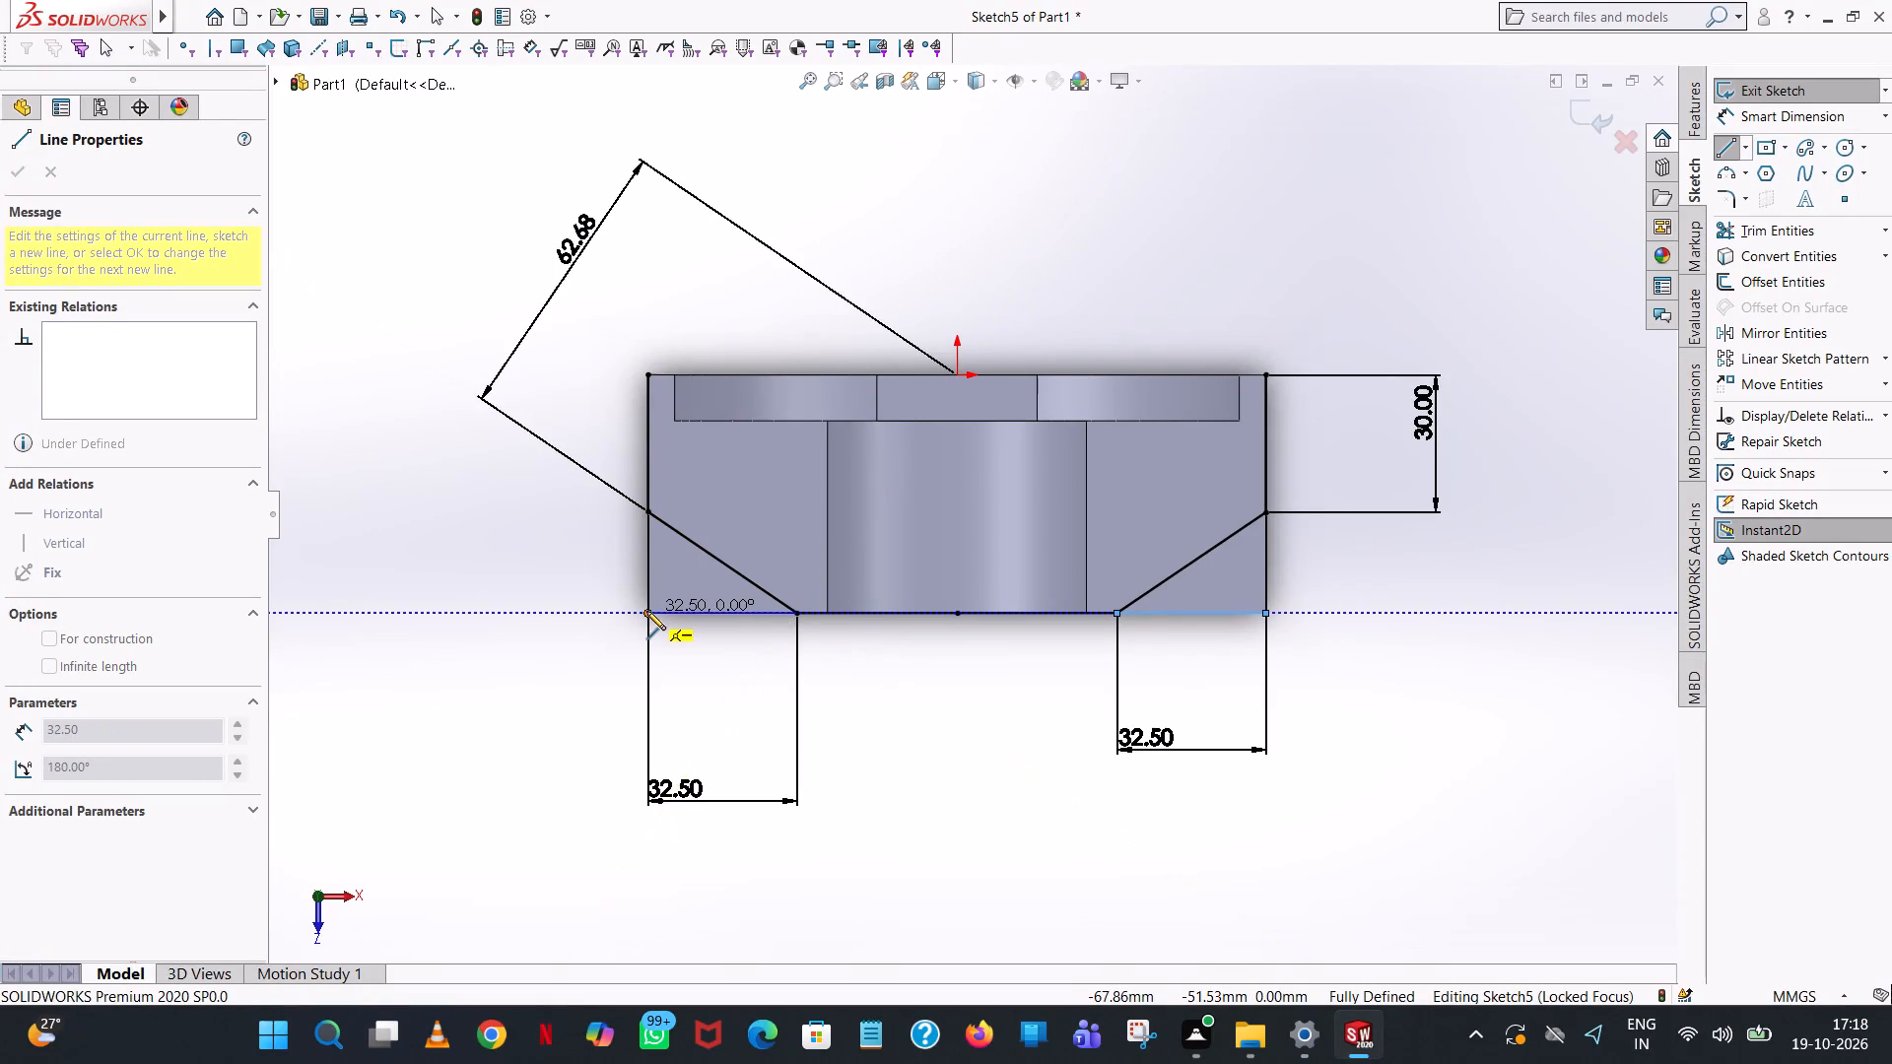
{"action": "left_click", "coordinate": [646, 611]}
{"action": "left_click", "coordinate": [647, 513]}
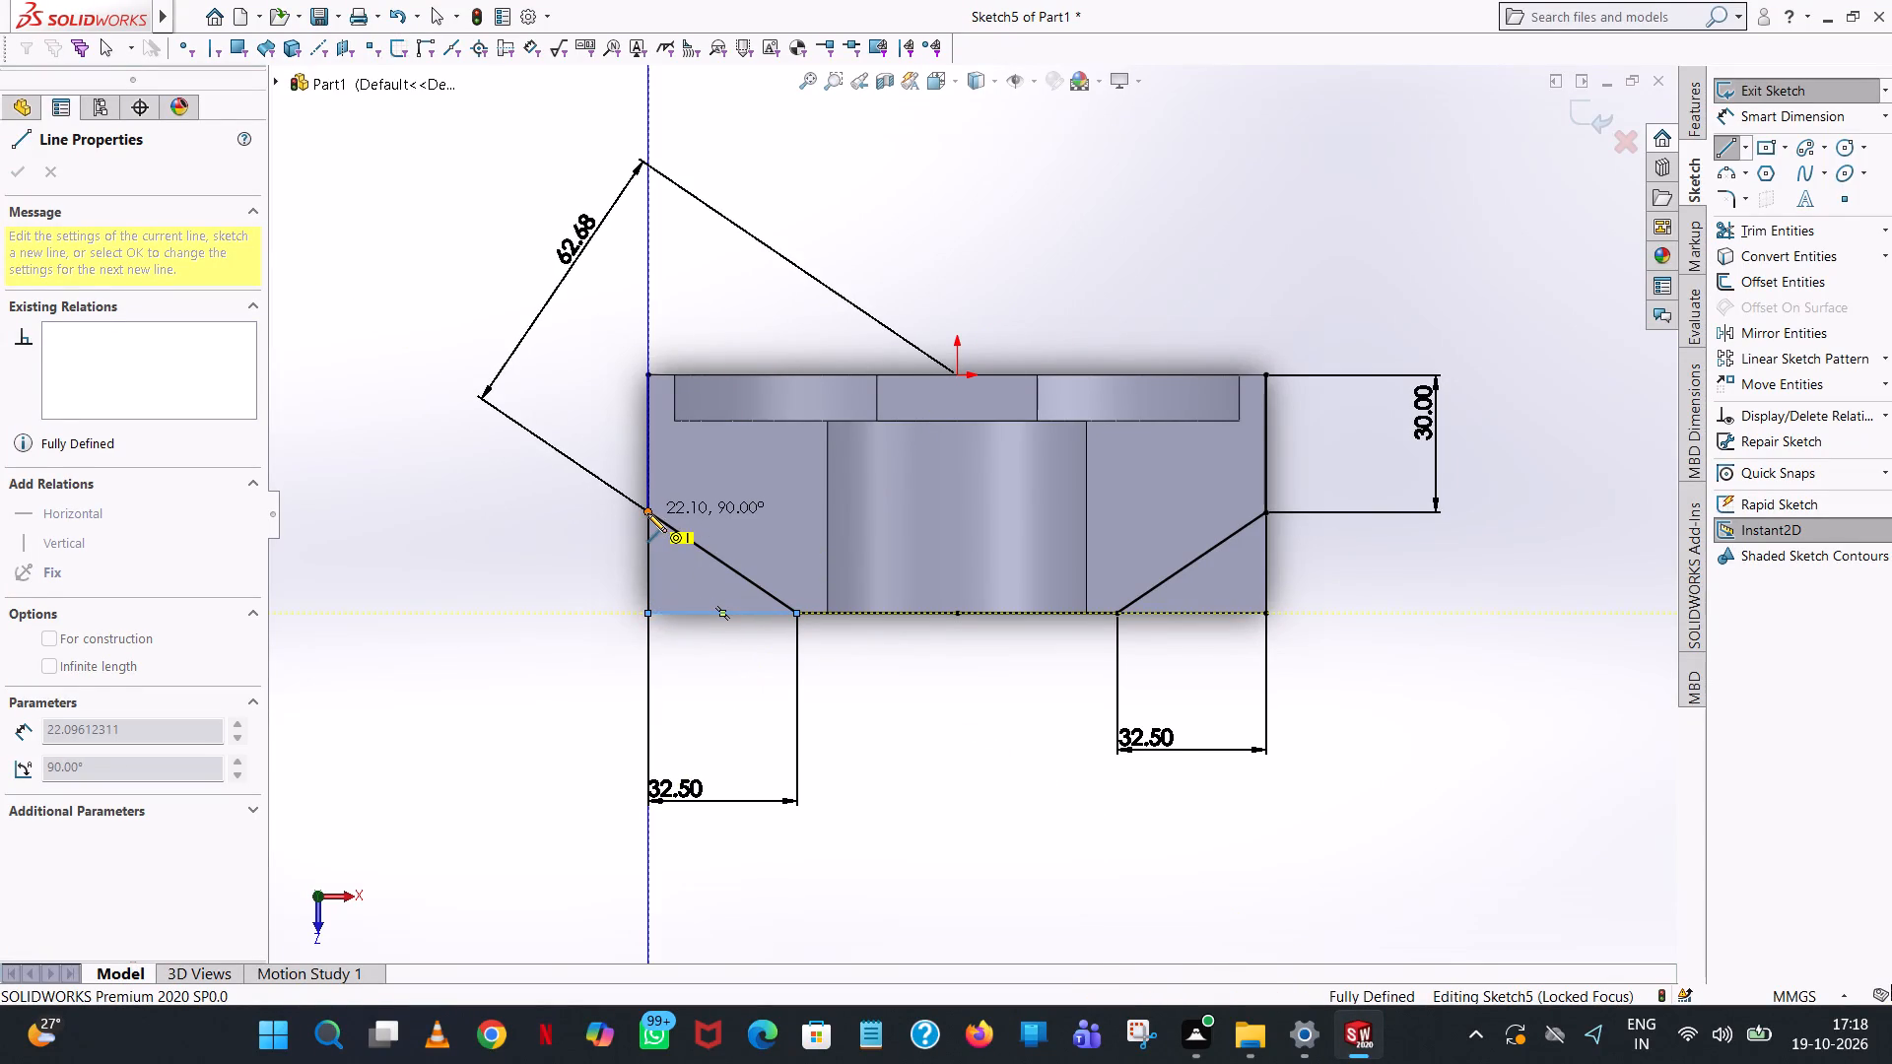
{"action": "right_click", "coordinate": [647, 513]}
{"action": "left_click", "coordinate": [714, 537]}
{"action": "left_click", "coordinate": [1045, 210]}
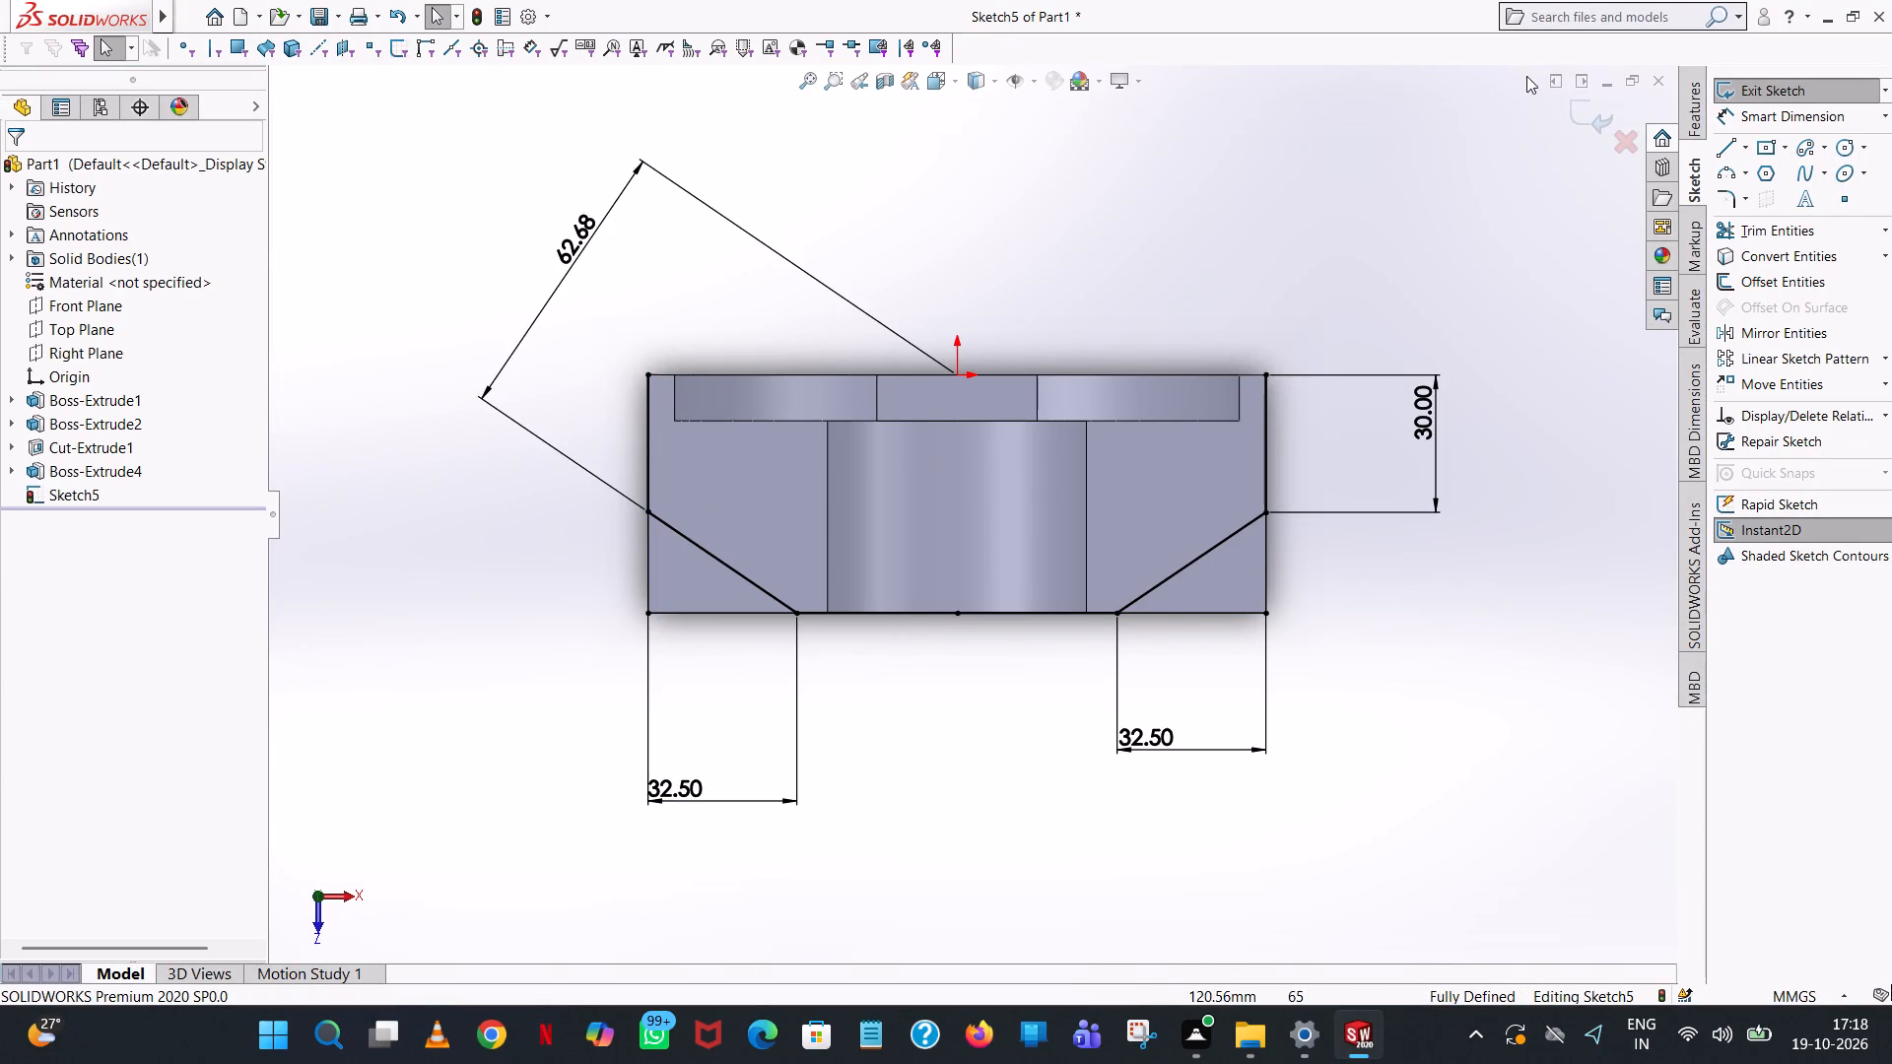
Cut away both triangular front corner regions with a 10 mm blind Extruded Cut.
{"action": "left_click", "coordinate": [1696, 86]}
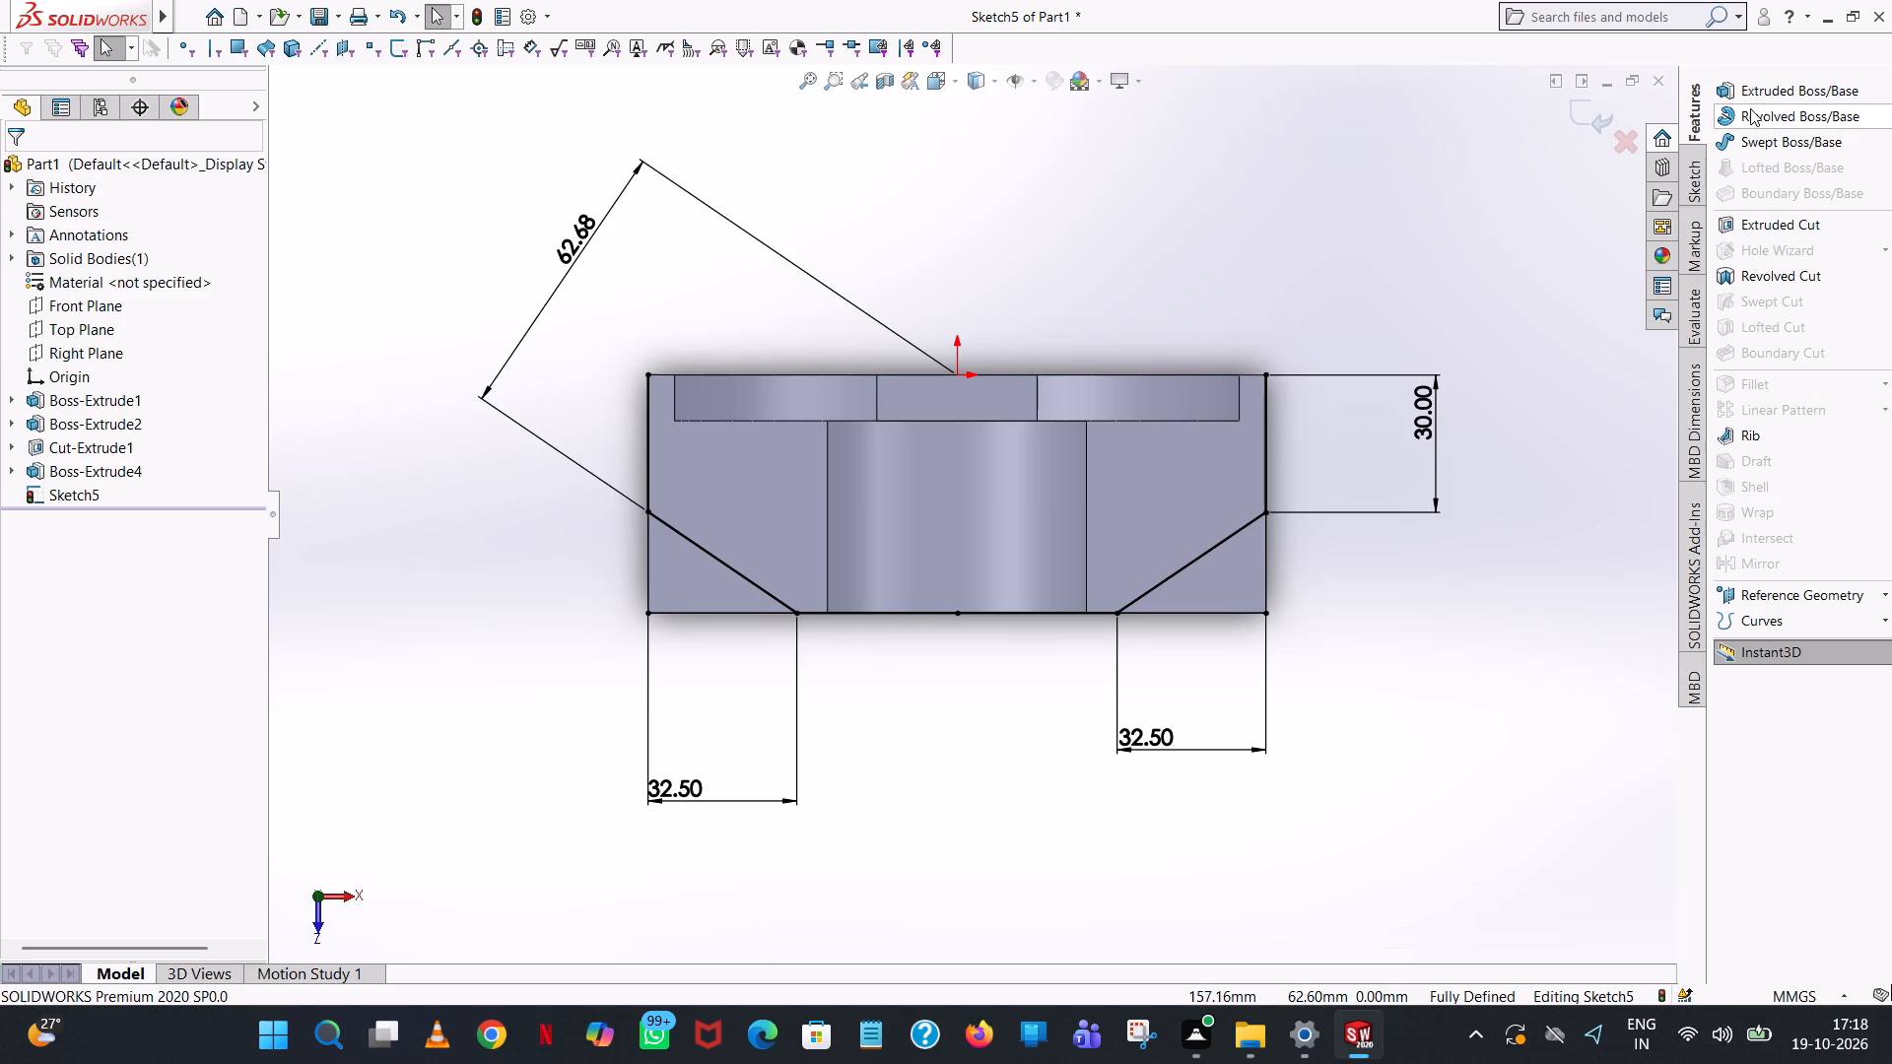
{"action": "left_click", "coordinate": [1734, 219]}
{"action": "left_click", "coordinate": [1240, 584]}
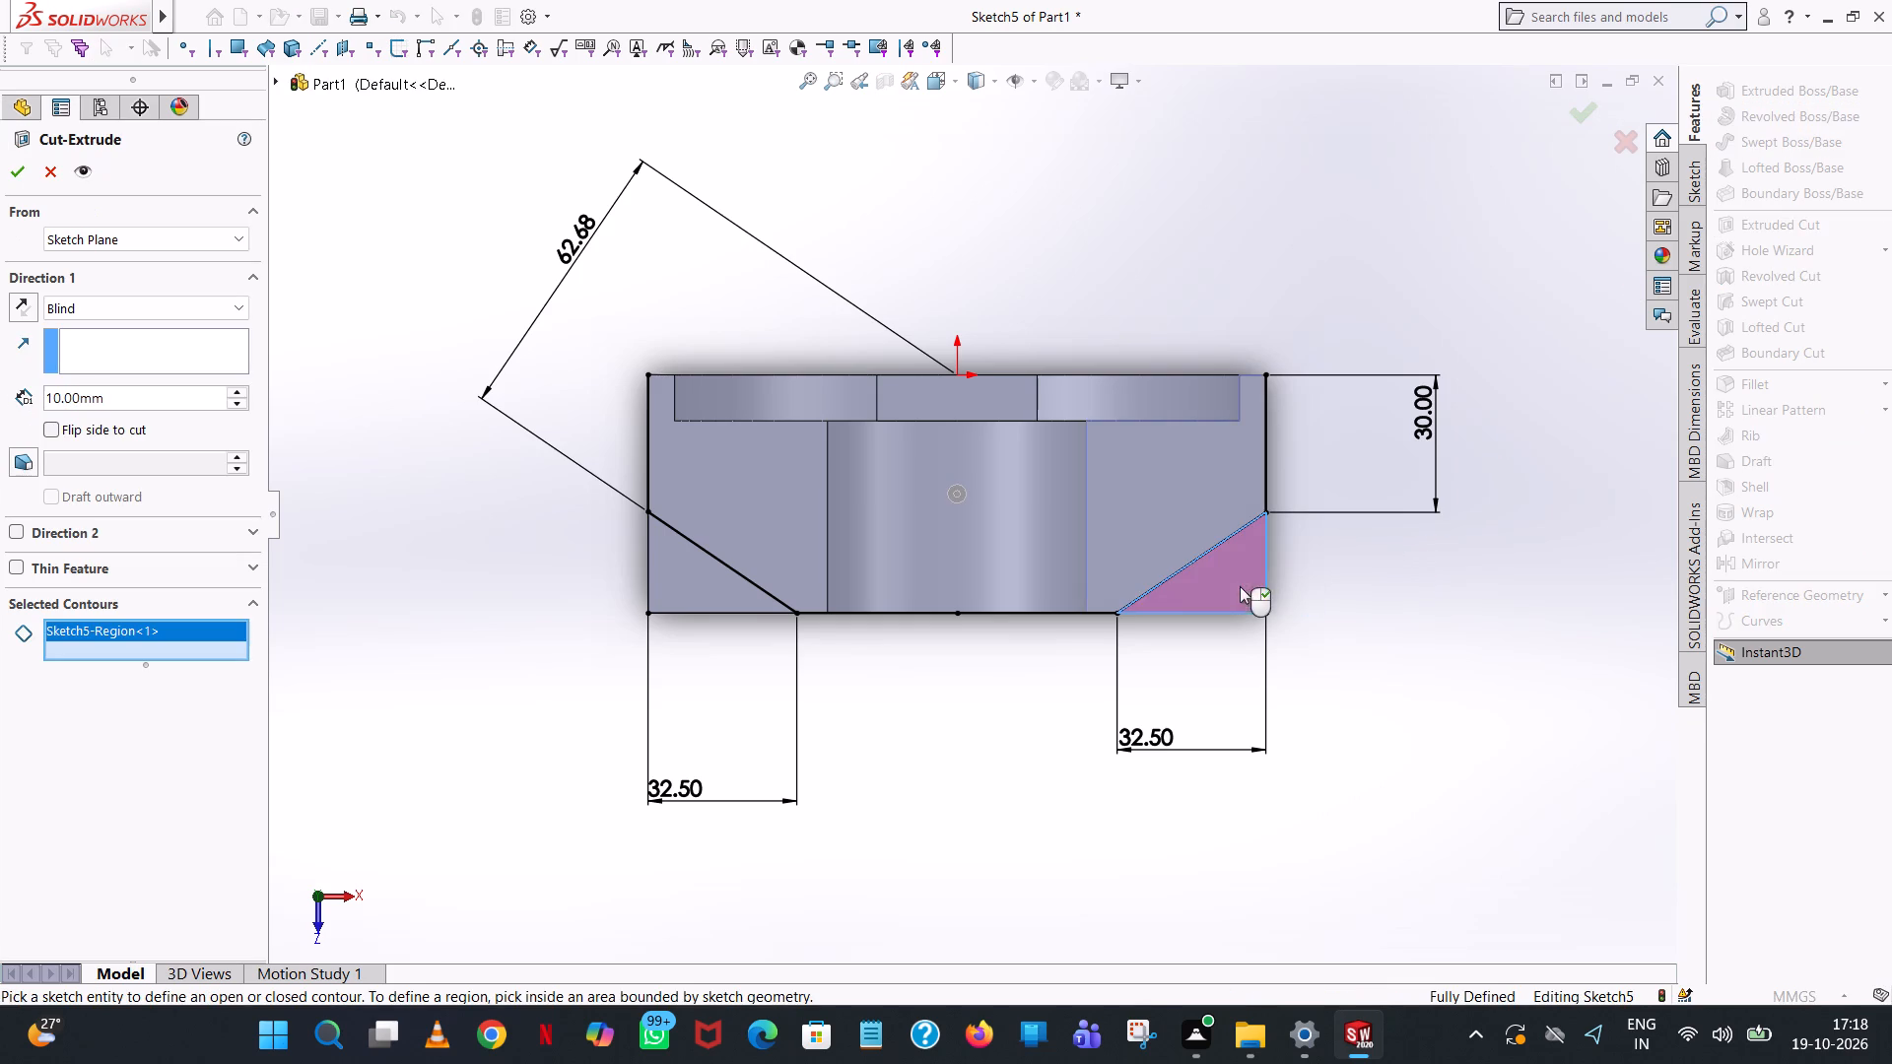
{"action": "left_click", "coordinate": [673, 585]}
{"action": "middle_click_drag", "start_coordinate": [946, 798], "coordinate": [943, 373]}
{"action": "scroll", "coordinate": [998, 658], "scroll_direction": "up", "scroll_amount": 1}
{"action": "left_click", "coordinate": [32, 151]}
{"action": "left_click", "coordinate": [11, 179]}
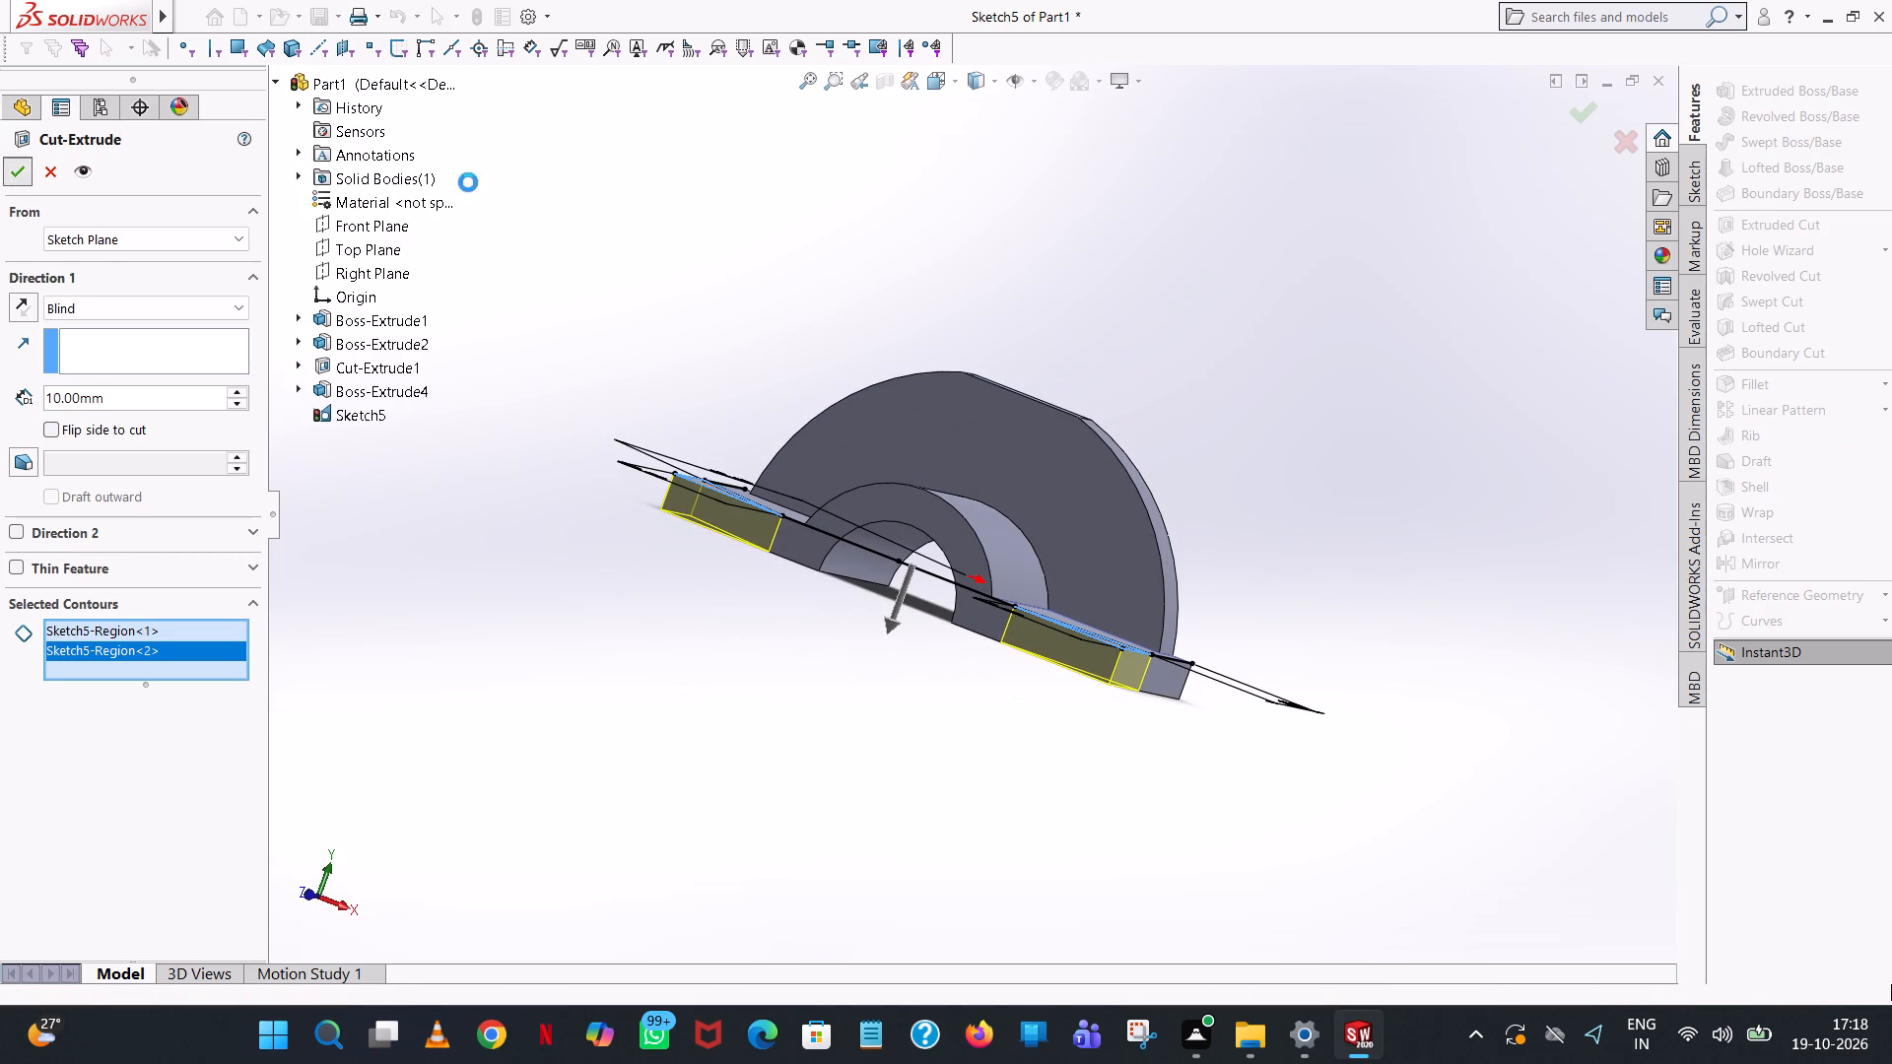
{"action": "left_click", "coordinate": [869, 181]}
Start an Extruded Cut sketch on the base's top face and draw a 50 mm horizontal line from the front edge's midpoint toward +X.
{"action": "scroll", "coordinate": [742, 233], "scroll_direction": "up", "scroll_amount": 1}
{"action": "middle_click_drag", "start_coordinate": [742, 245], "coordinate": [686, 388]}
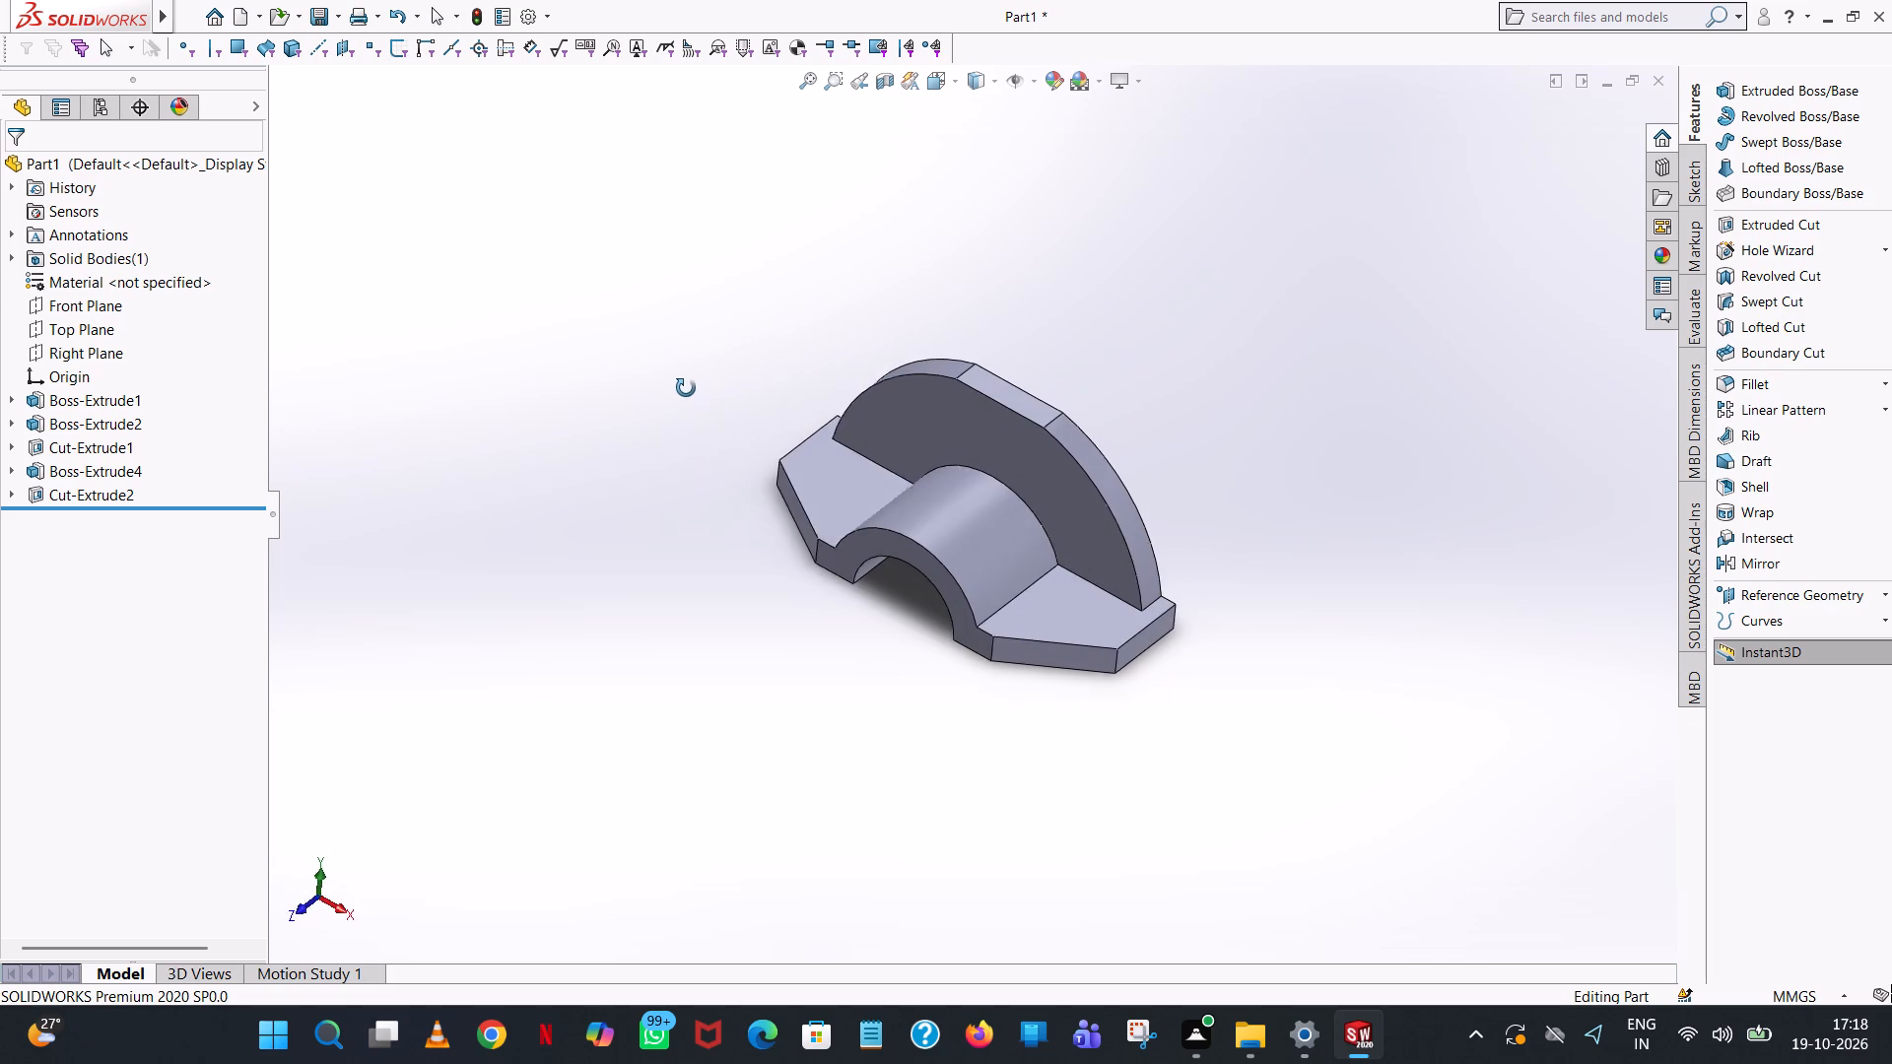
{"action": "middle_click_drag", "start_coordinate": [686, 388], "coordinate": [685, 592]}
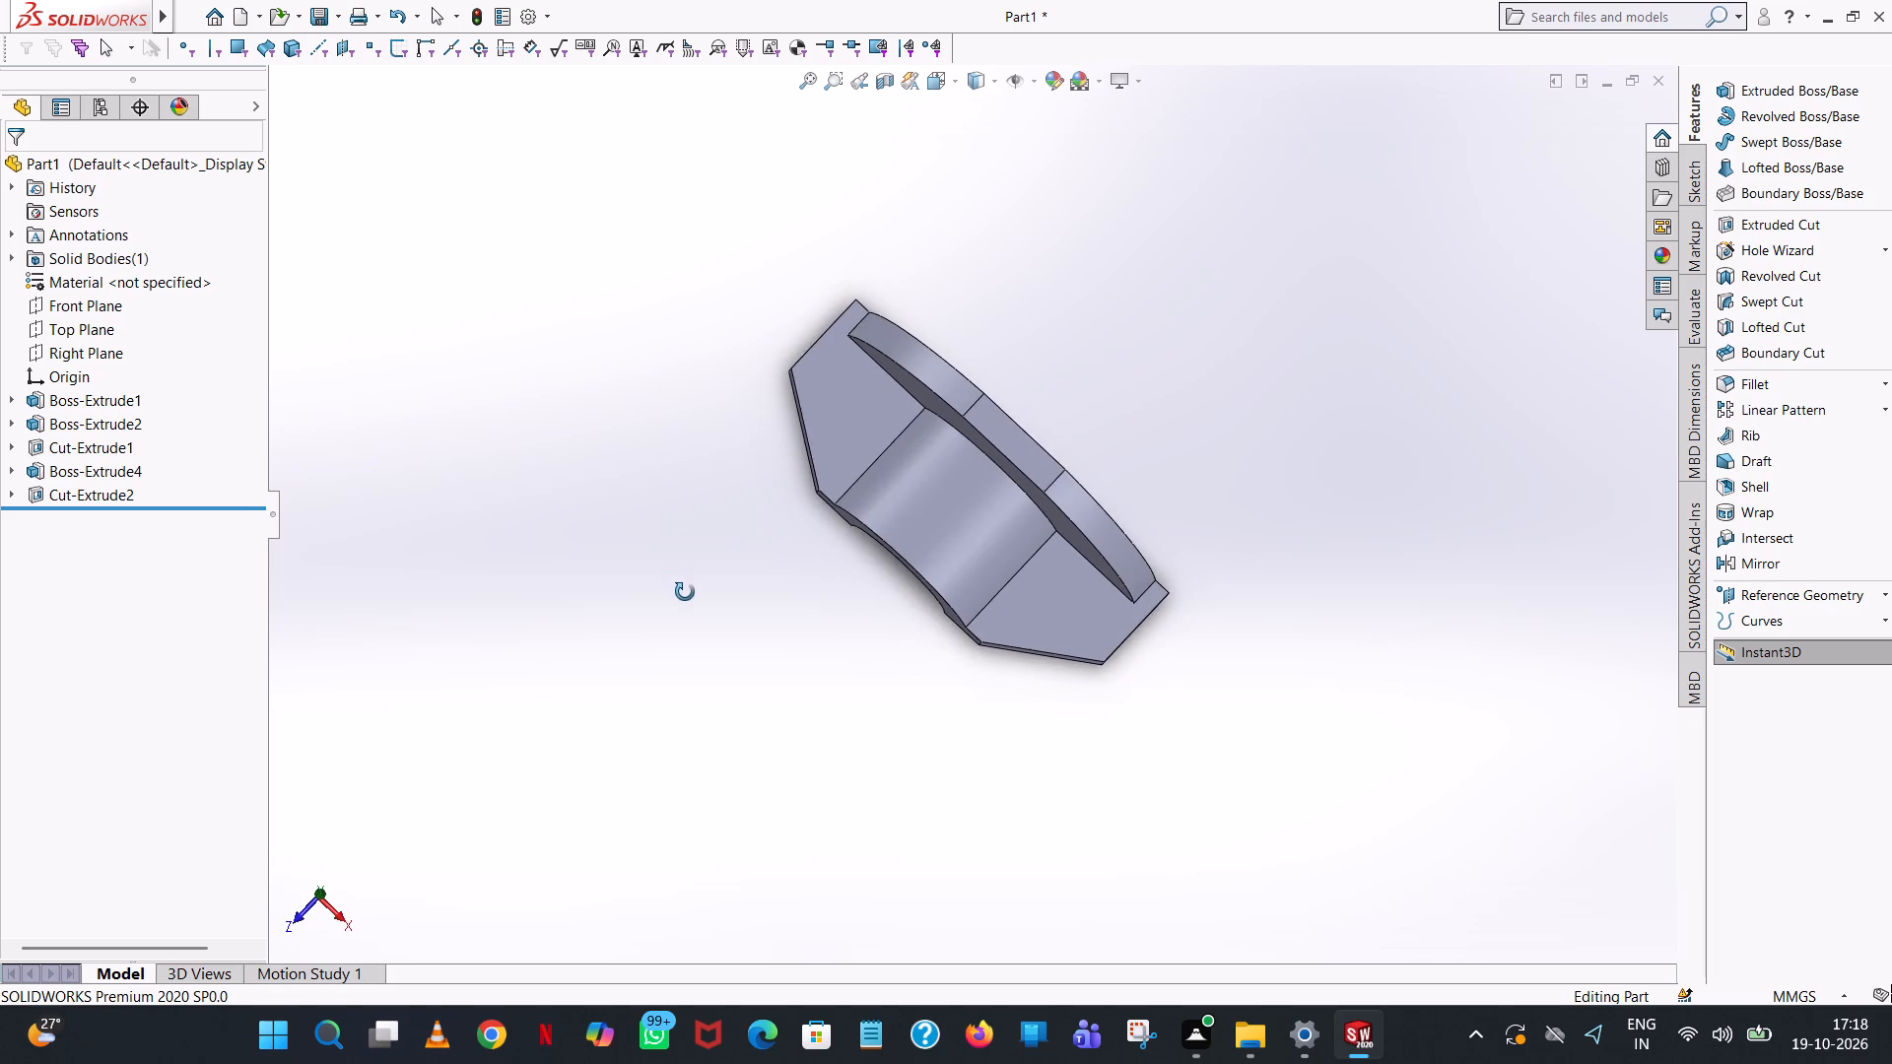
{"action": "middle_click_drag", "start_coordinate": [685, 592], "coordinate": [722, 647]}
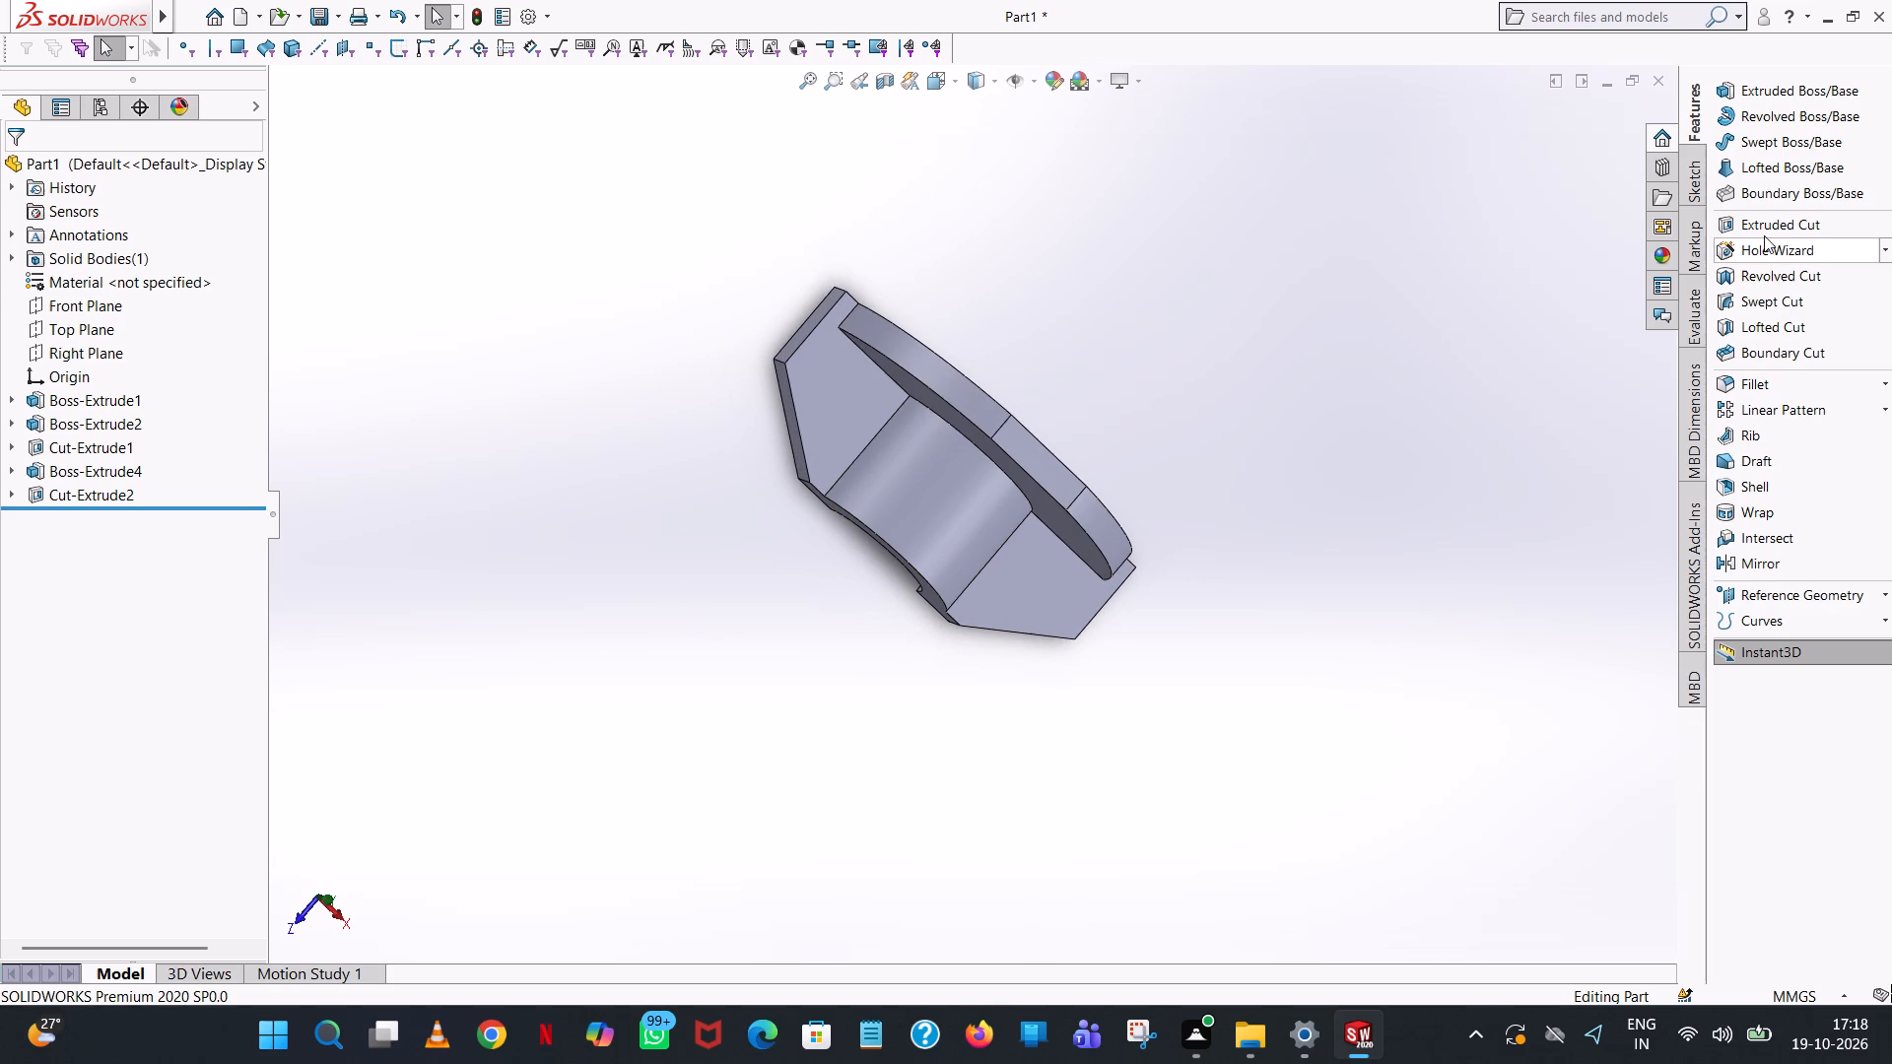
{"action": "left_click", "coordinate": [1812, 227]}
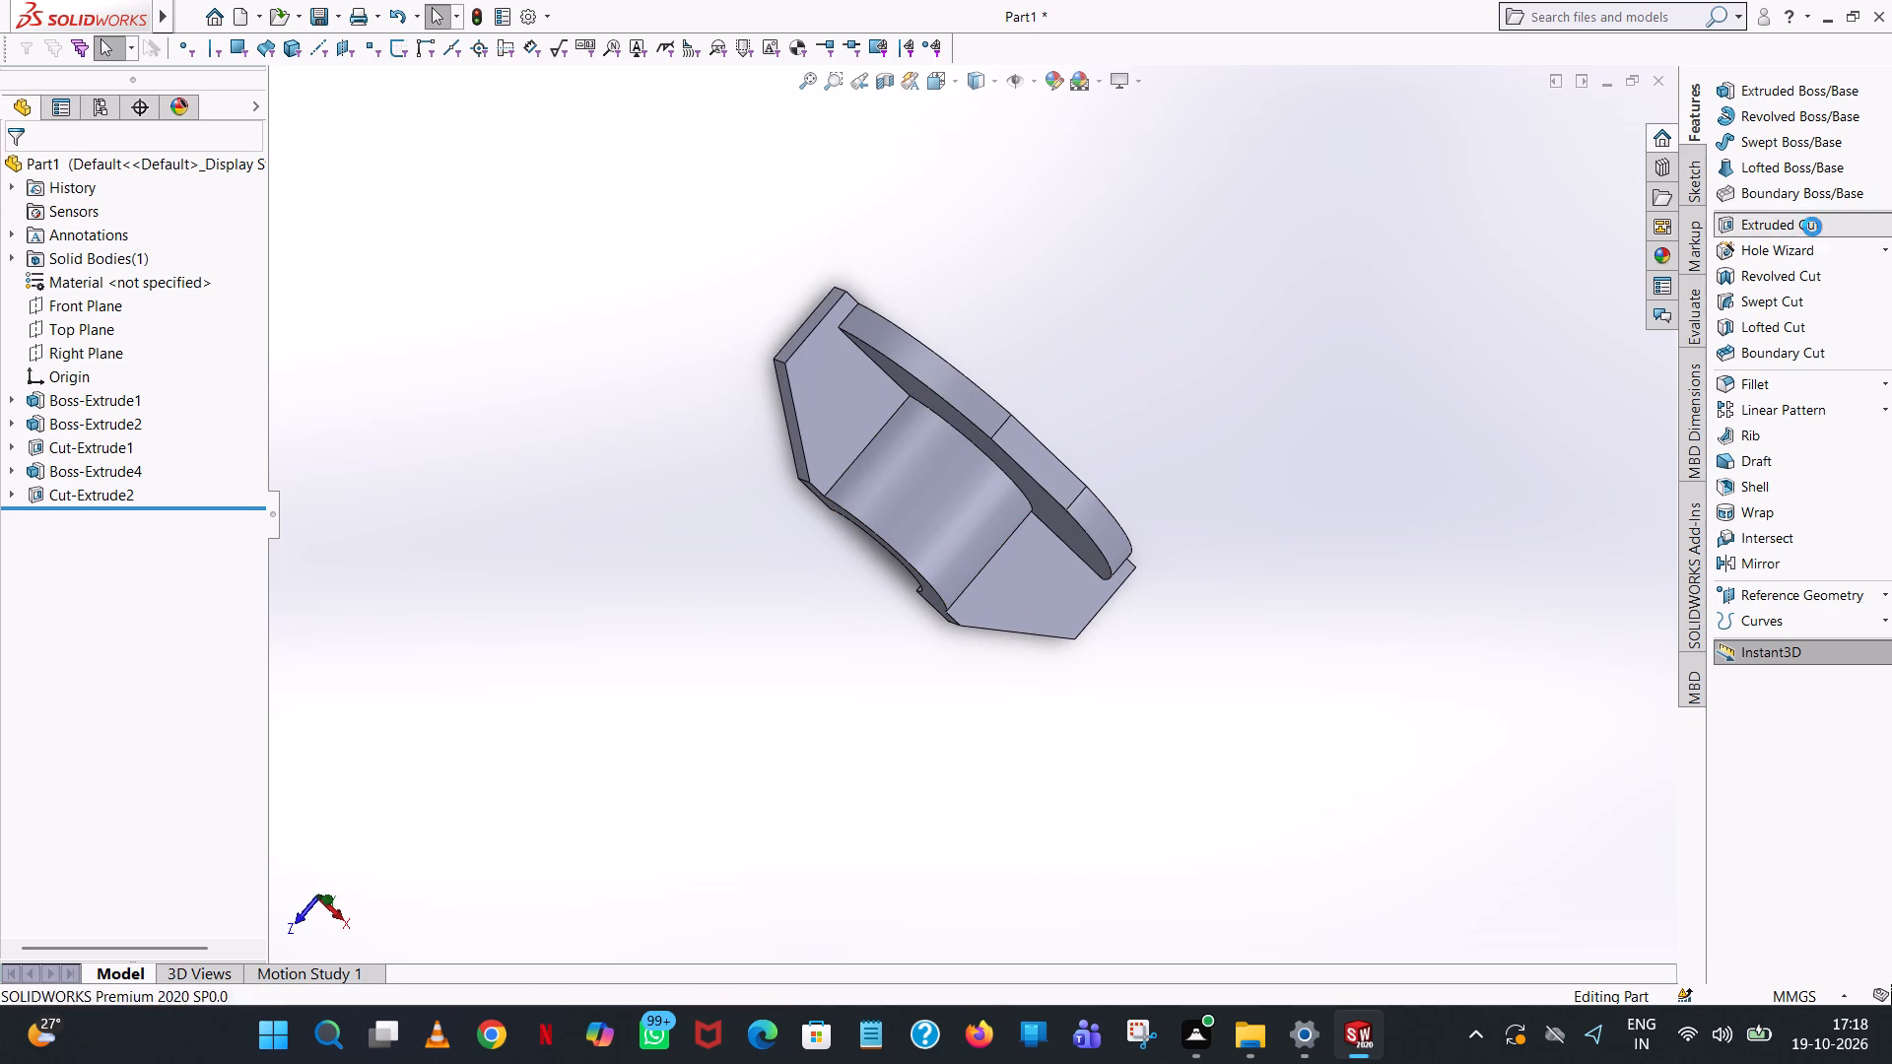
{"action": "left_click", "coordinate": [1015, 585]}
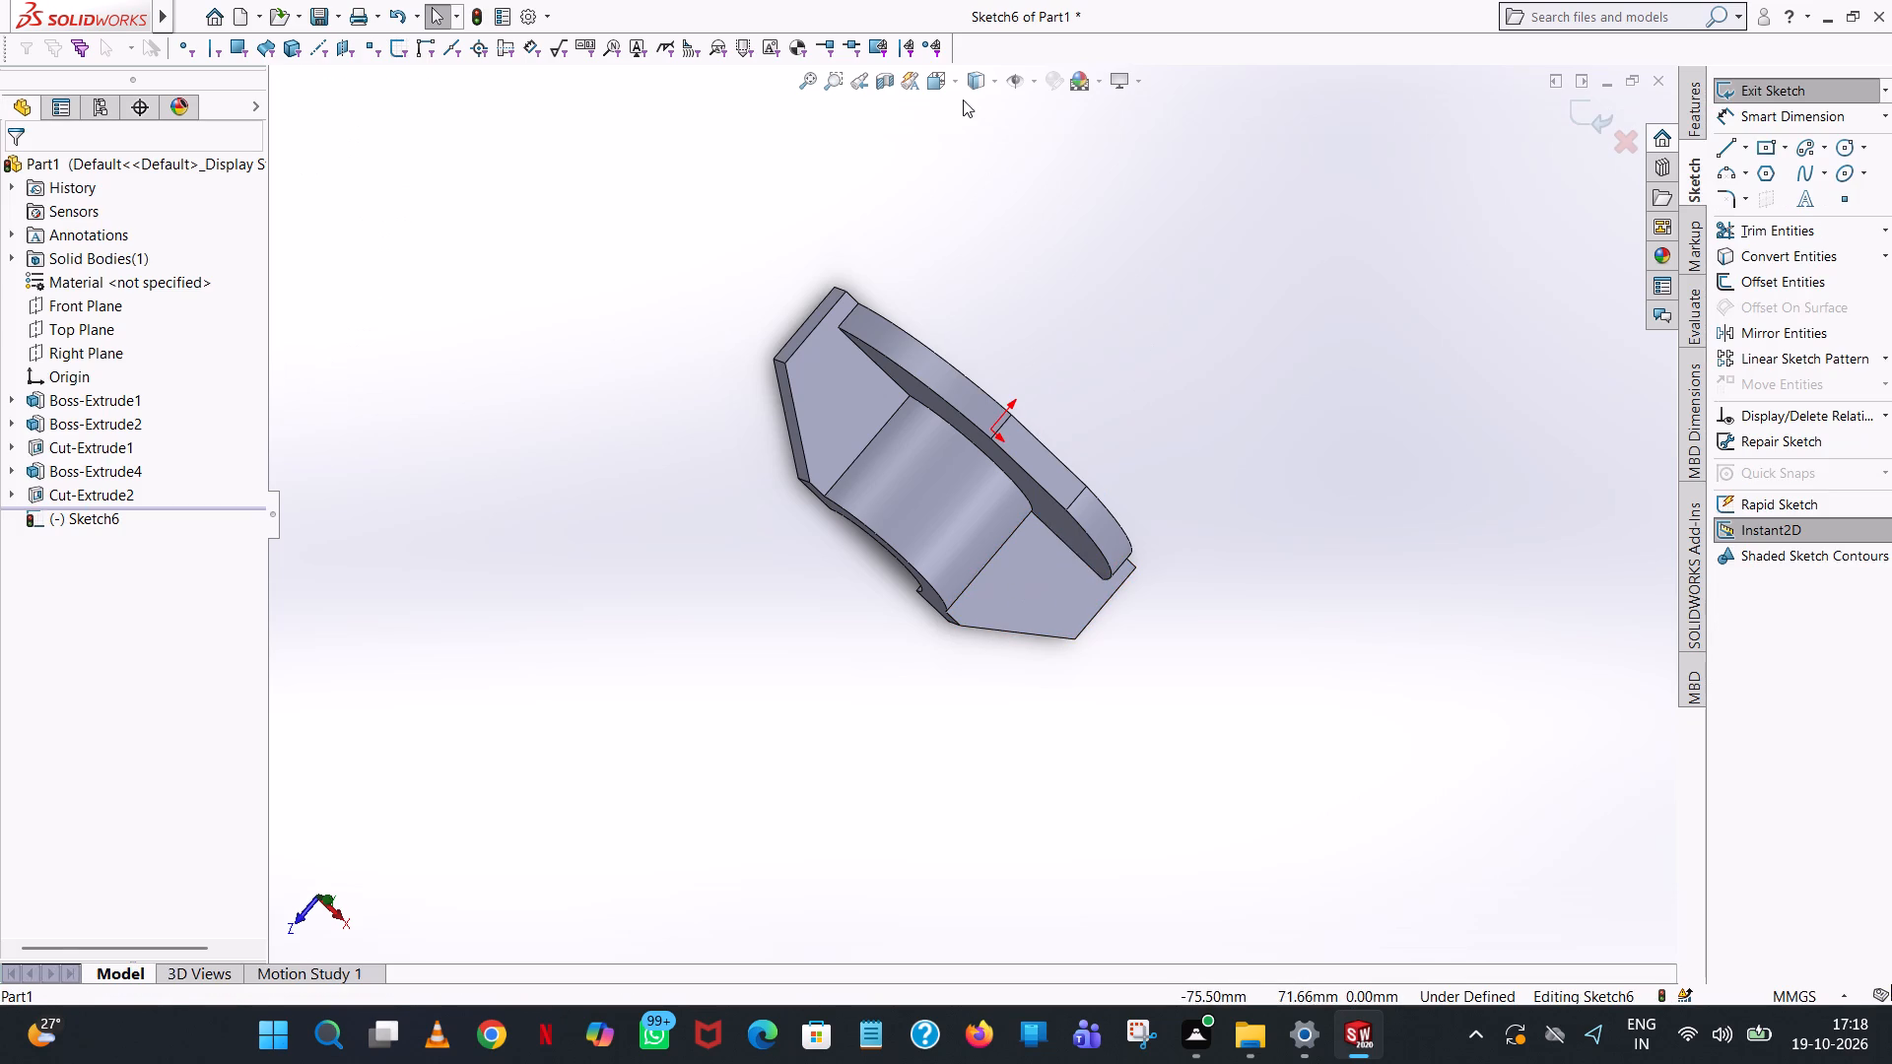
{"action": "left_click", "coordinate": [956, 81]}
{"action": "left_click", "coordinate": [1048, 194]}
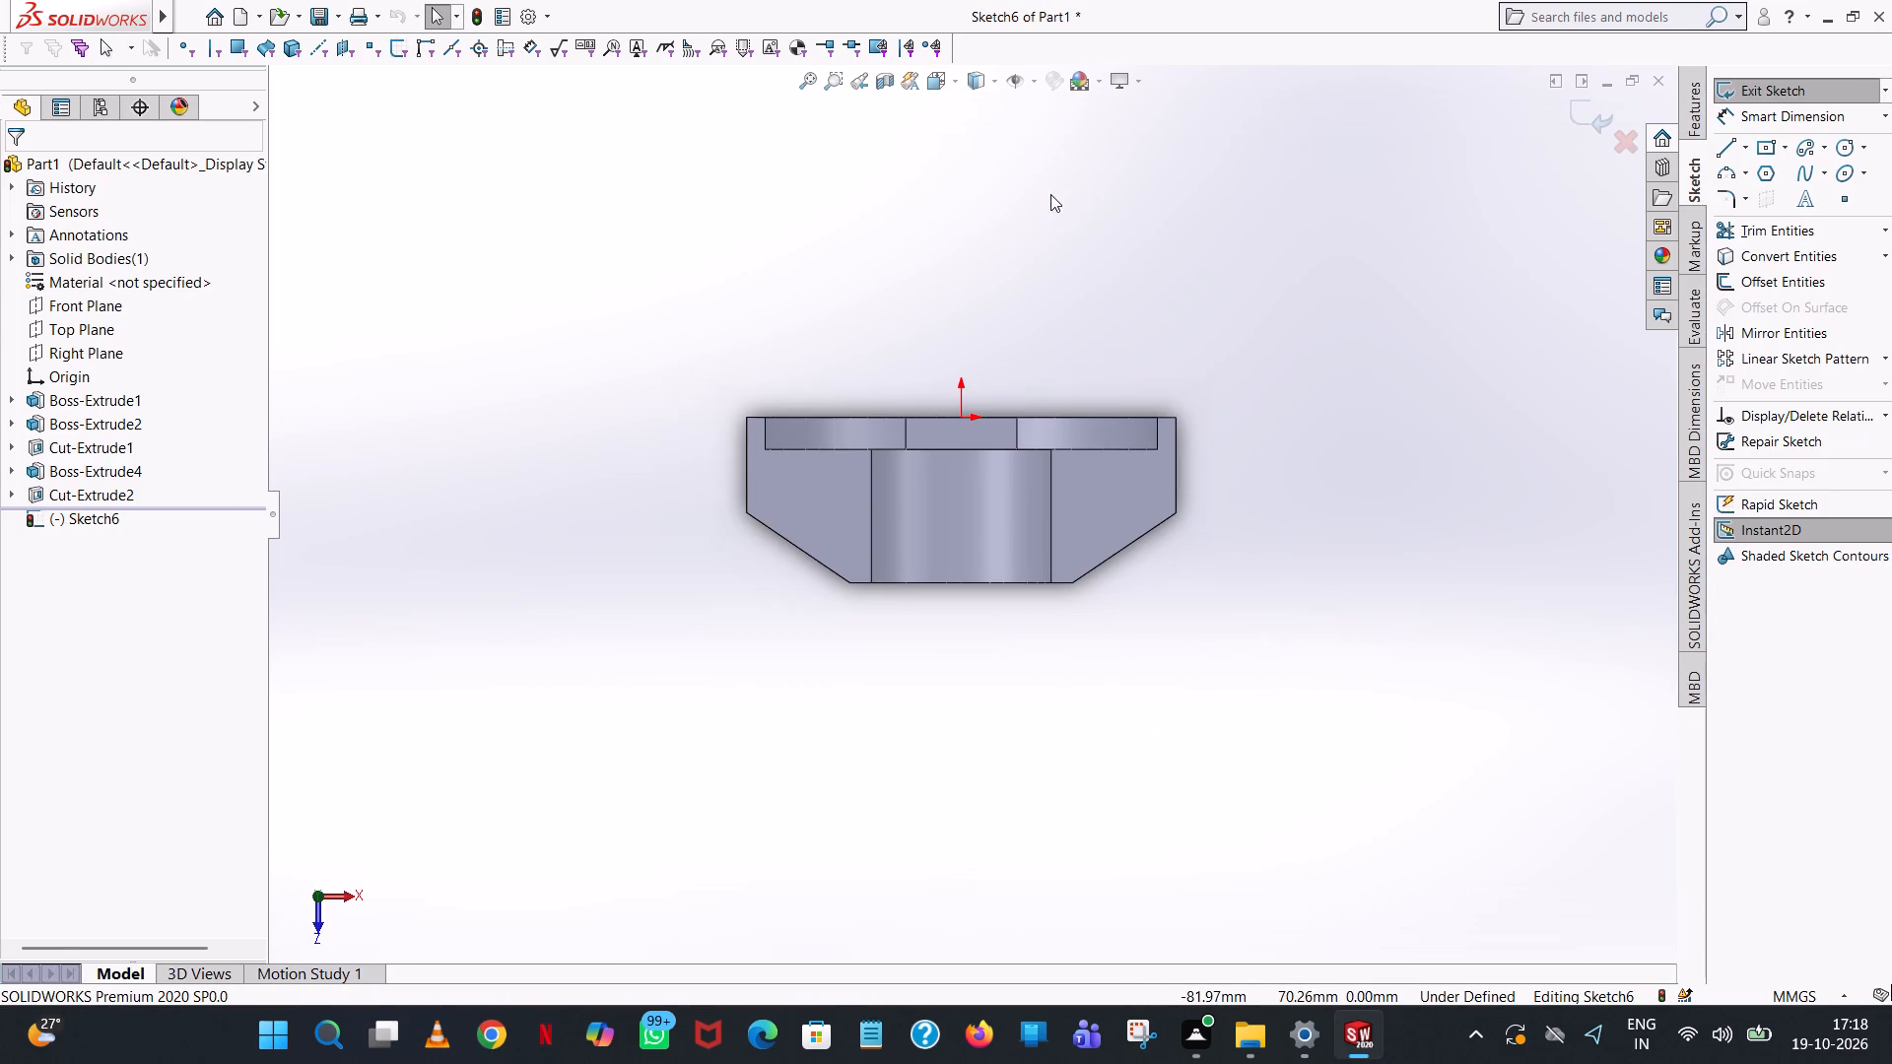
{"action": "left_click", "coordinate": [1723, 148]}
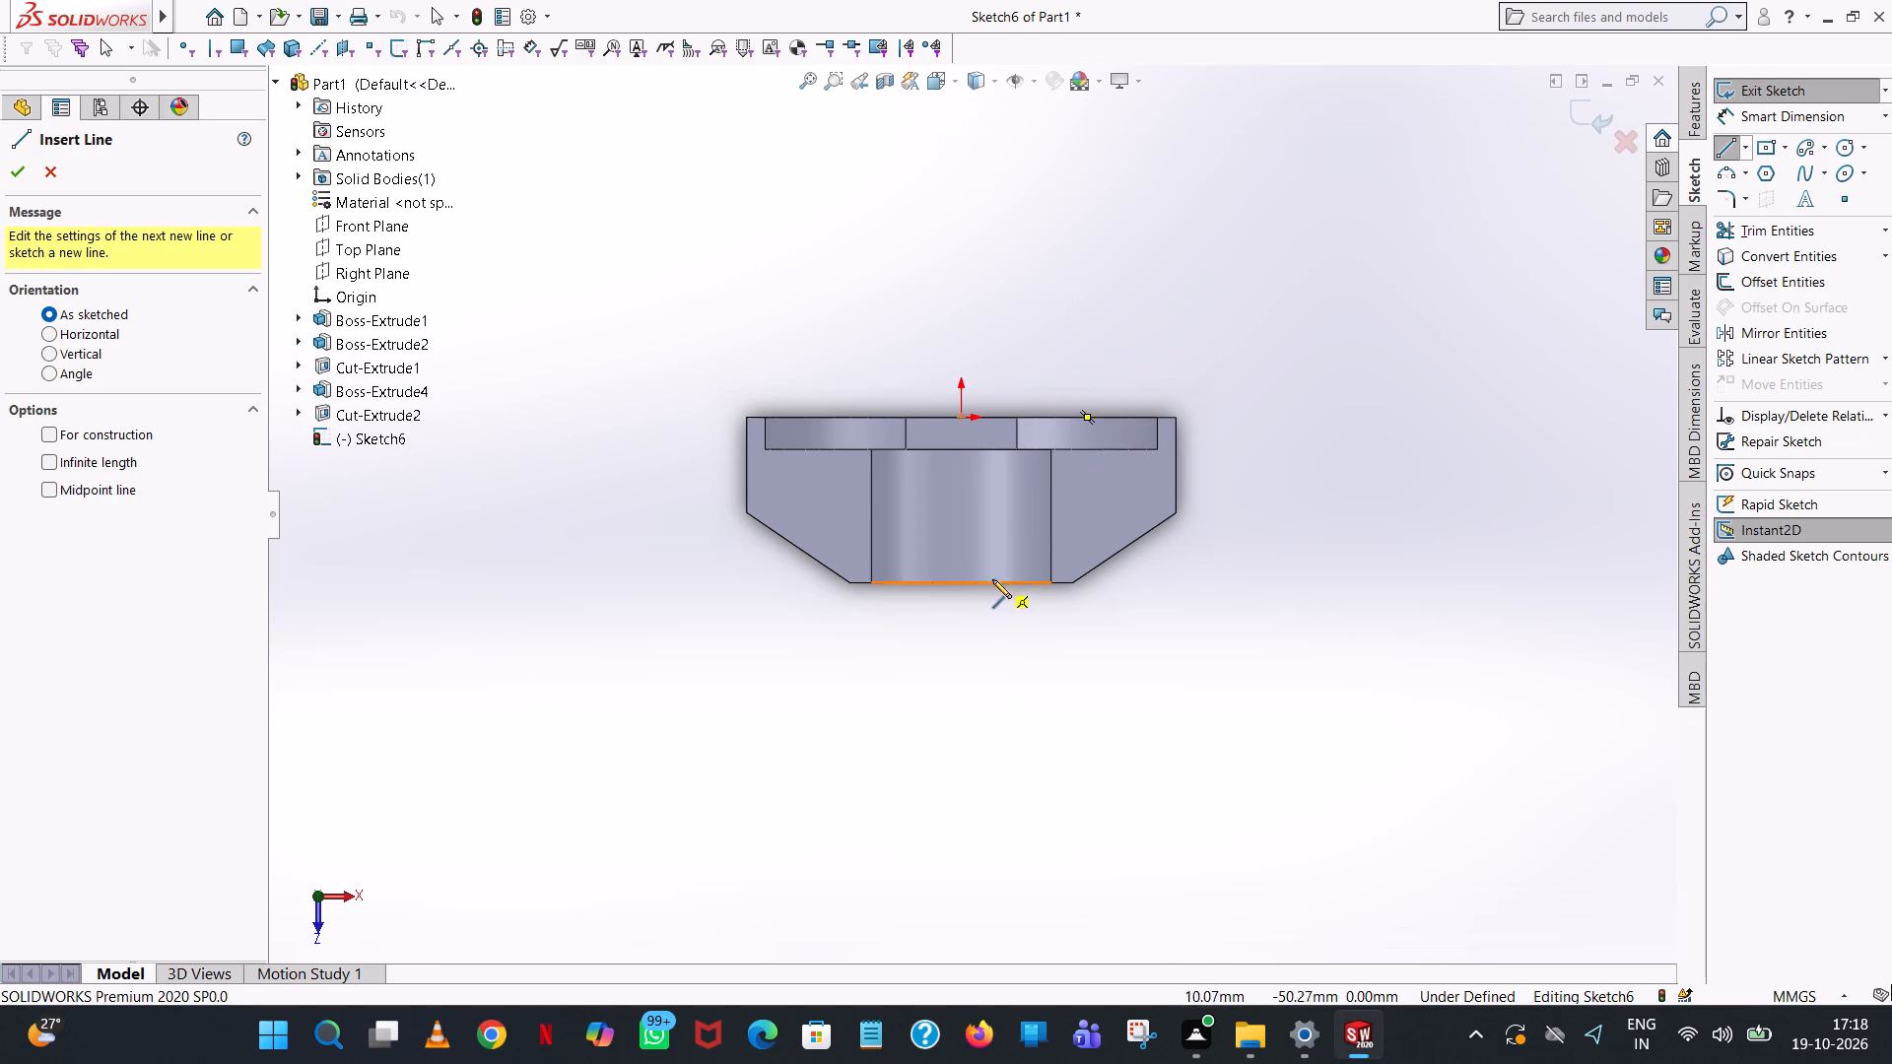
{"action": "left_click", "coordinate": [959, 584]}
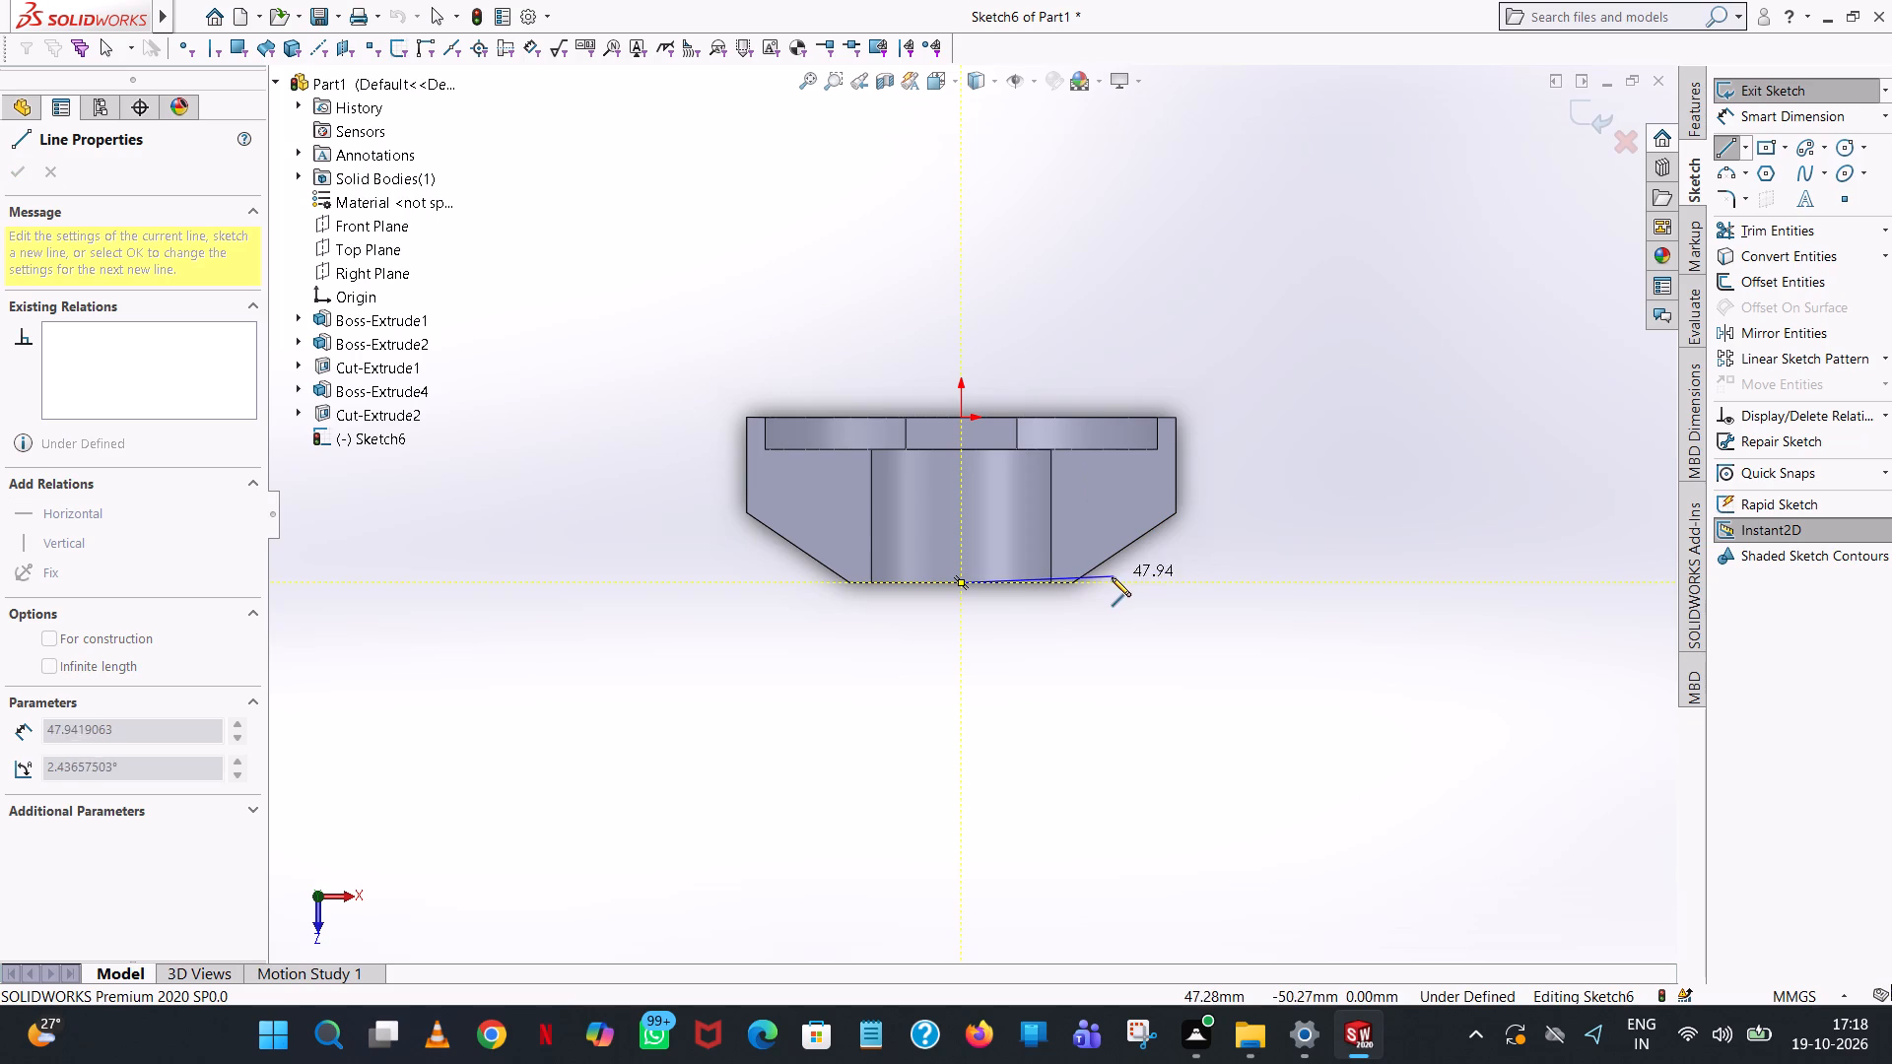
{"action": "left_click", "coordinate": [1098, 585]}
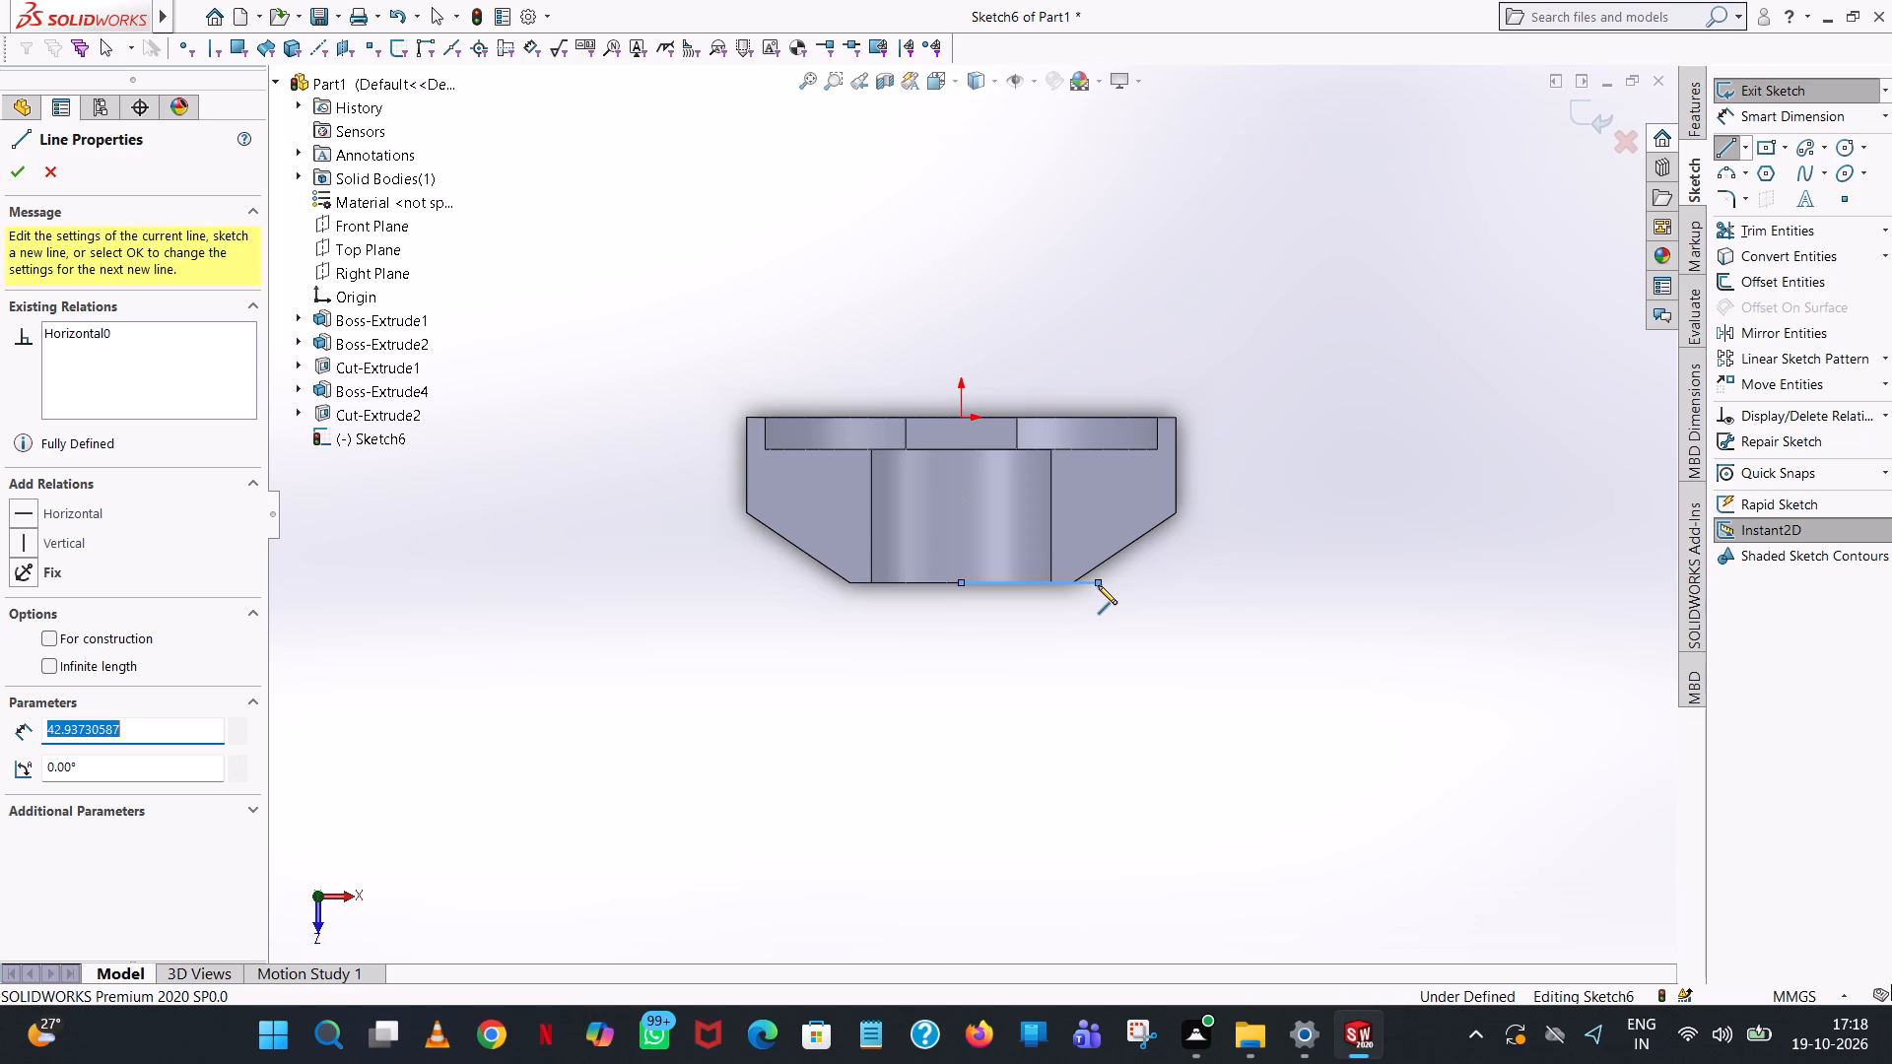
{"action": "type", "text": "50"}
{"action": "key", "text": "Return"}
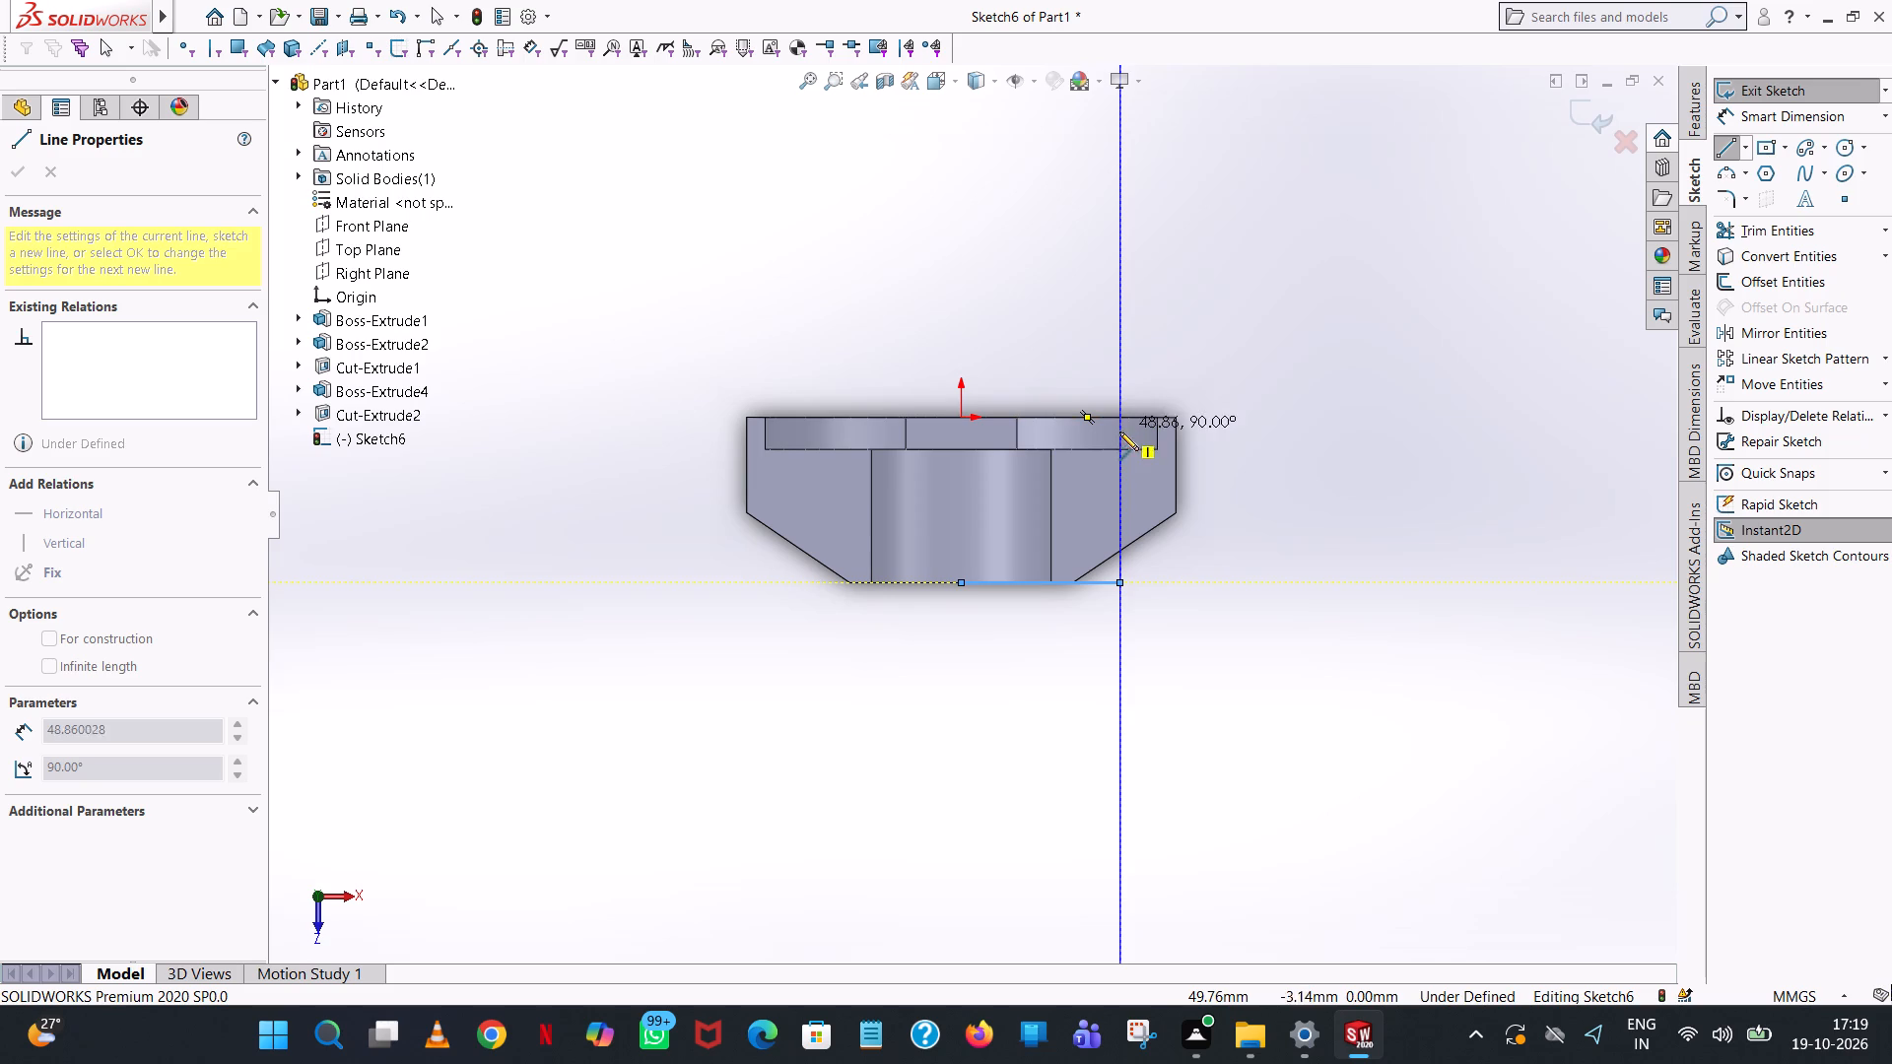
Draw a vertical line of 52-25 mm from the horizontal line's +X end toward the back of the base.
{"action": "left_click", "coordinate": [1121, 468]}
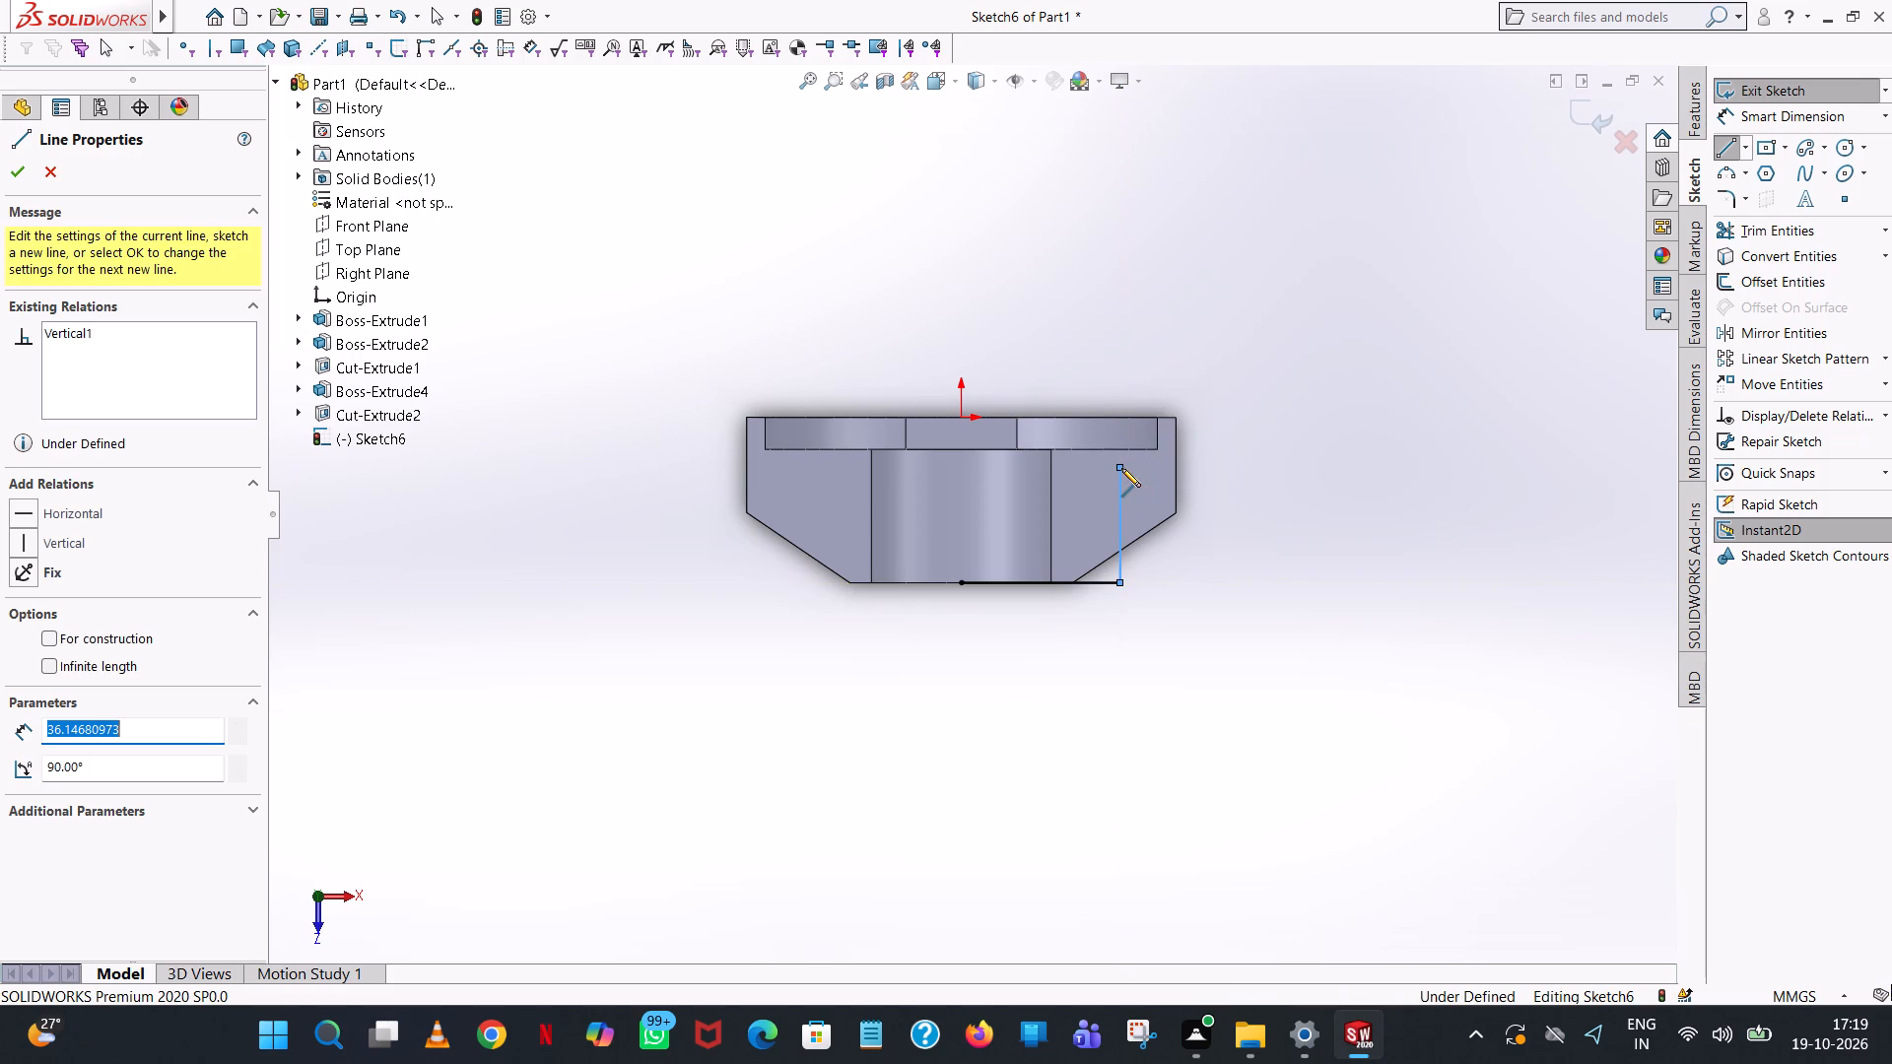
{"action": "type", "text": "52-25"}
{"action": "key", "text": "Return"}
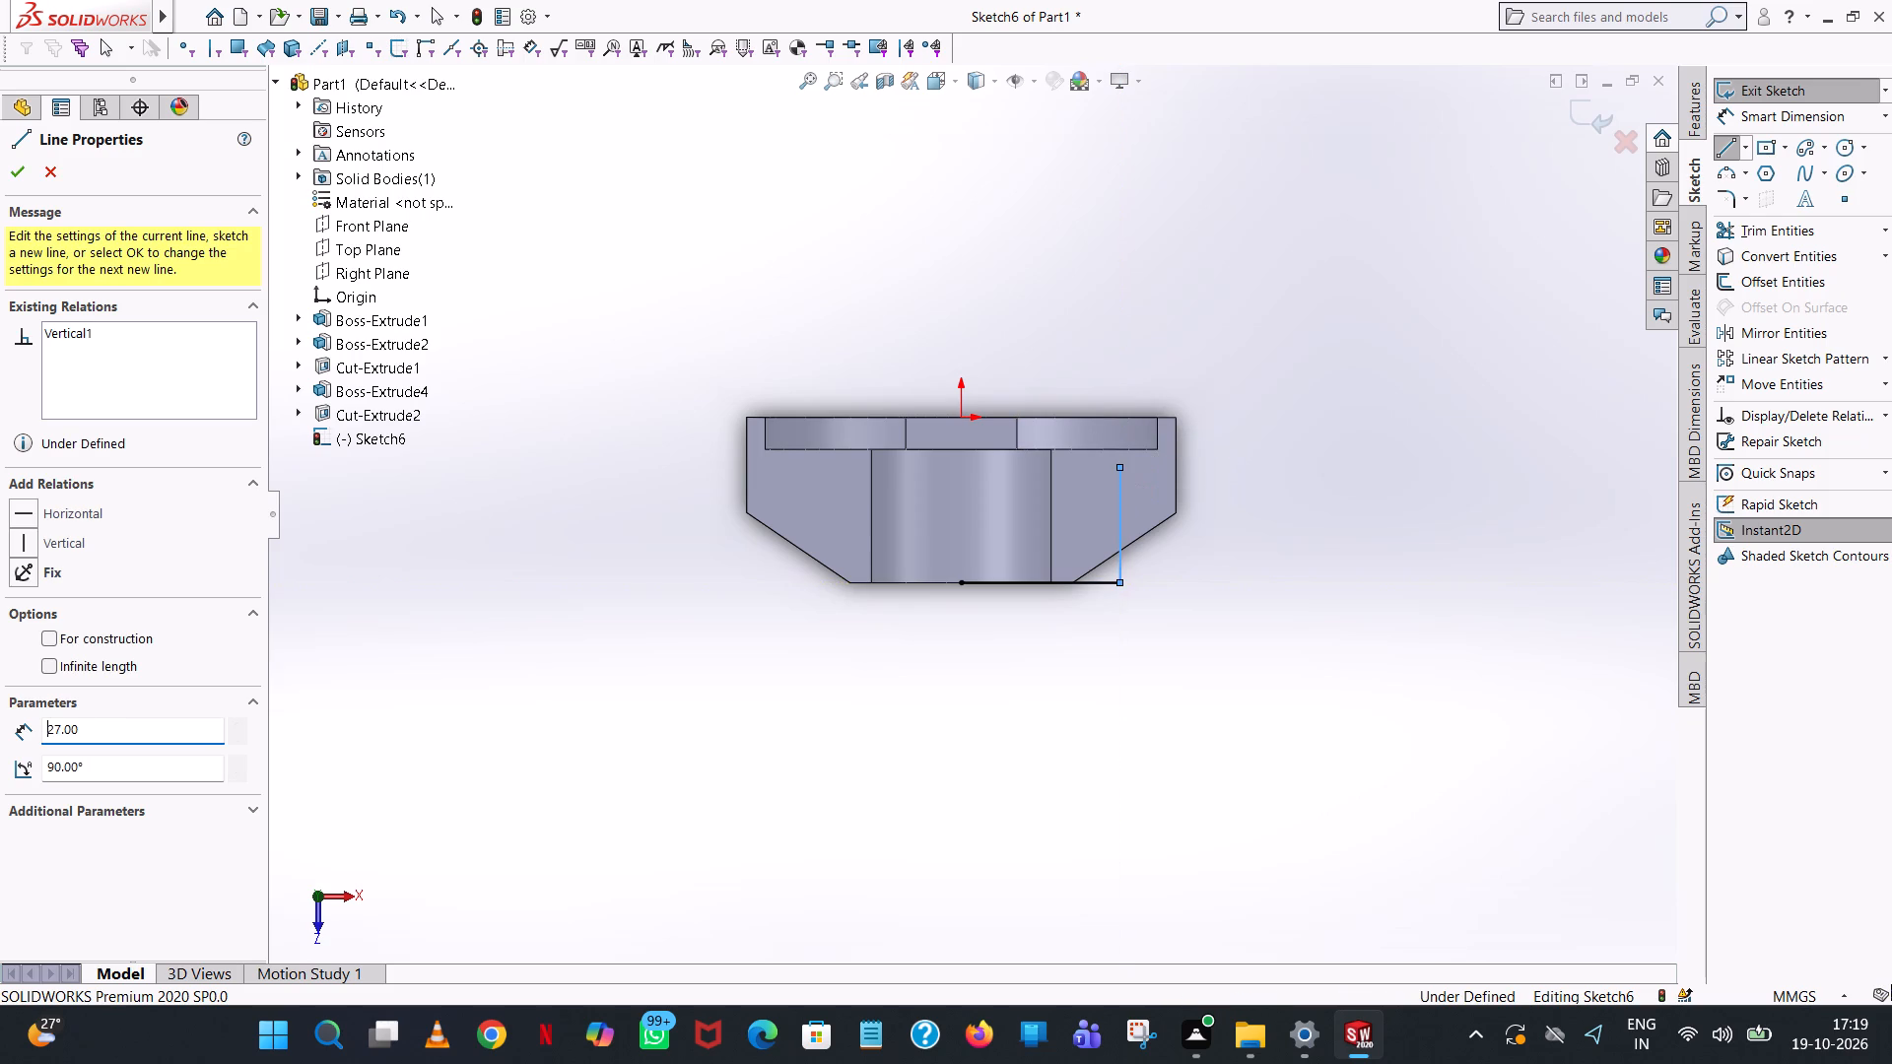
{"action": "right_click", "coordinate": [1121, 468]}
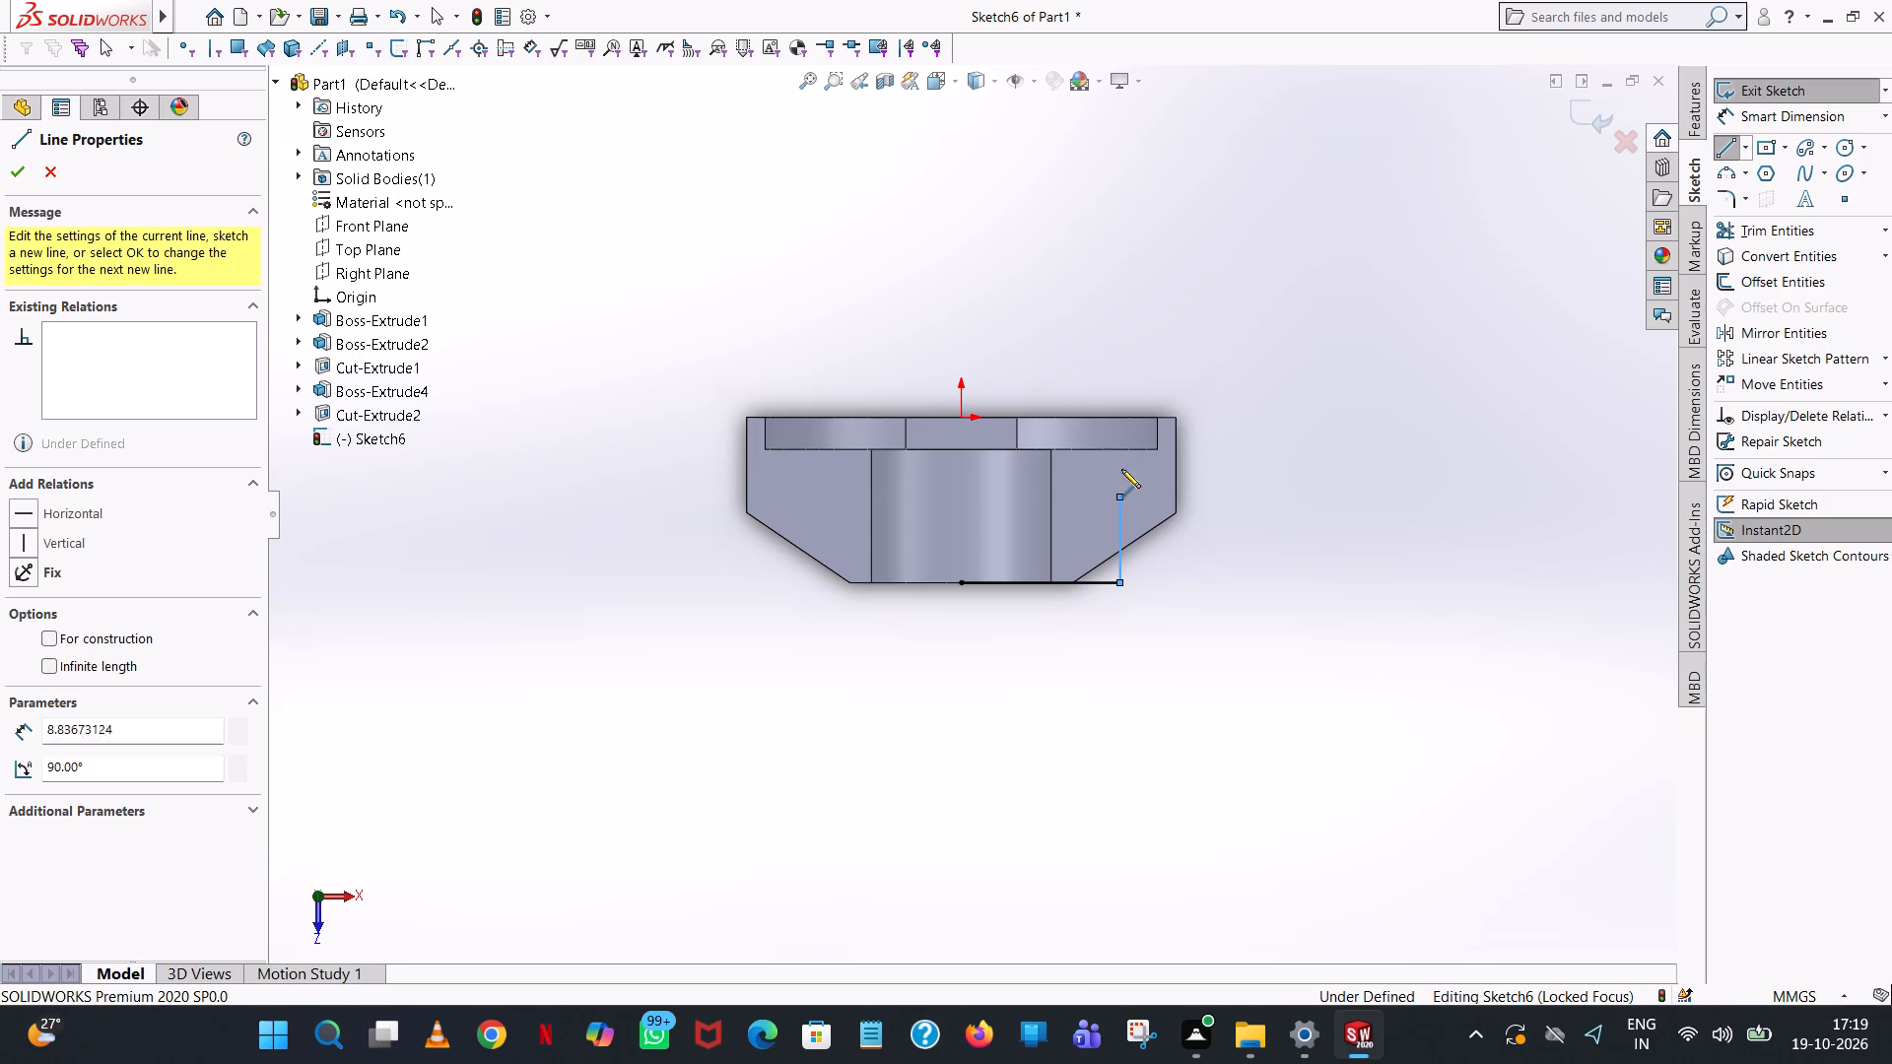
{"action": "left_click", "coordinate": [1173, 476]}
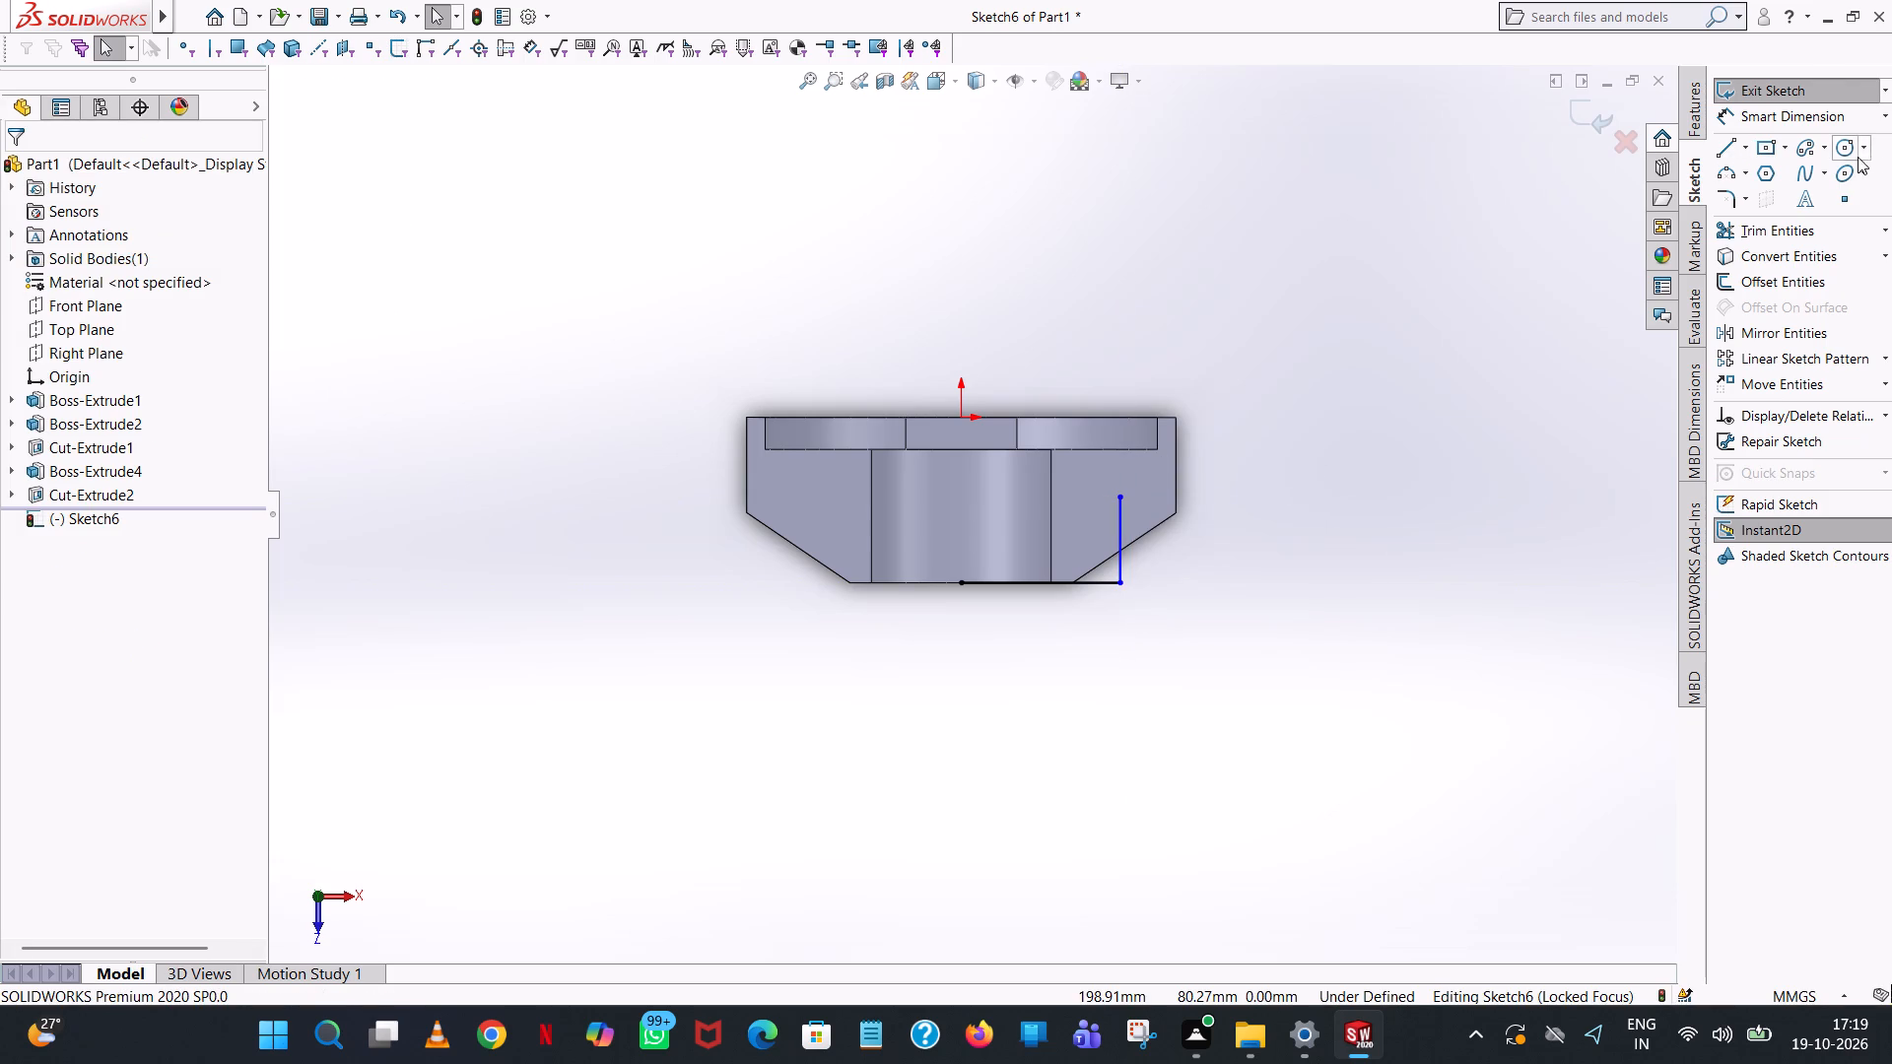
Draw a circle of radius 4 mm centred on the back end of the vertical line.
{"action": "left_click", "coordinate": [1844, 150]}
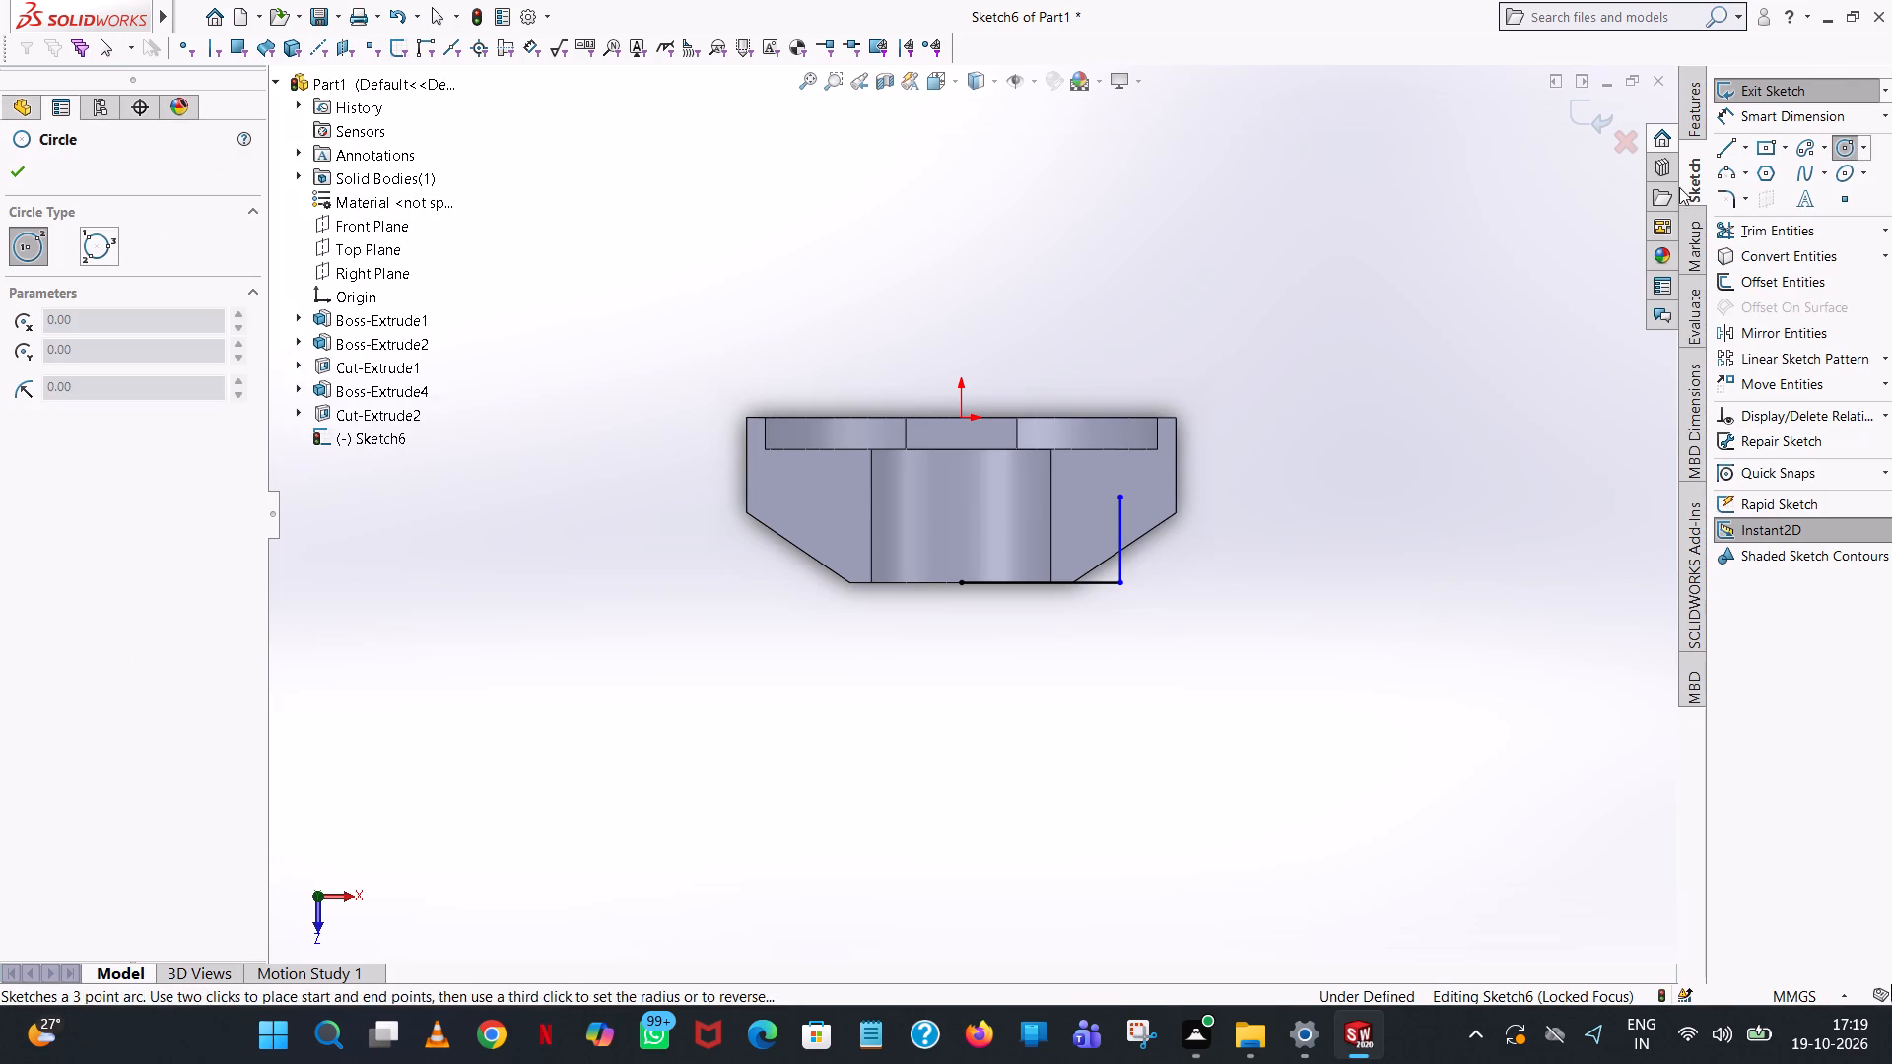
{"action": "left_click", "coordinate": [1120, 499]}
{"action": "left_click", "coordinate": [1130, 476]}
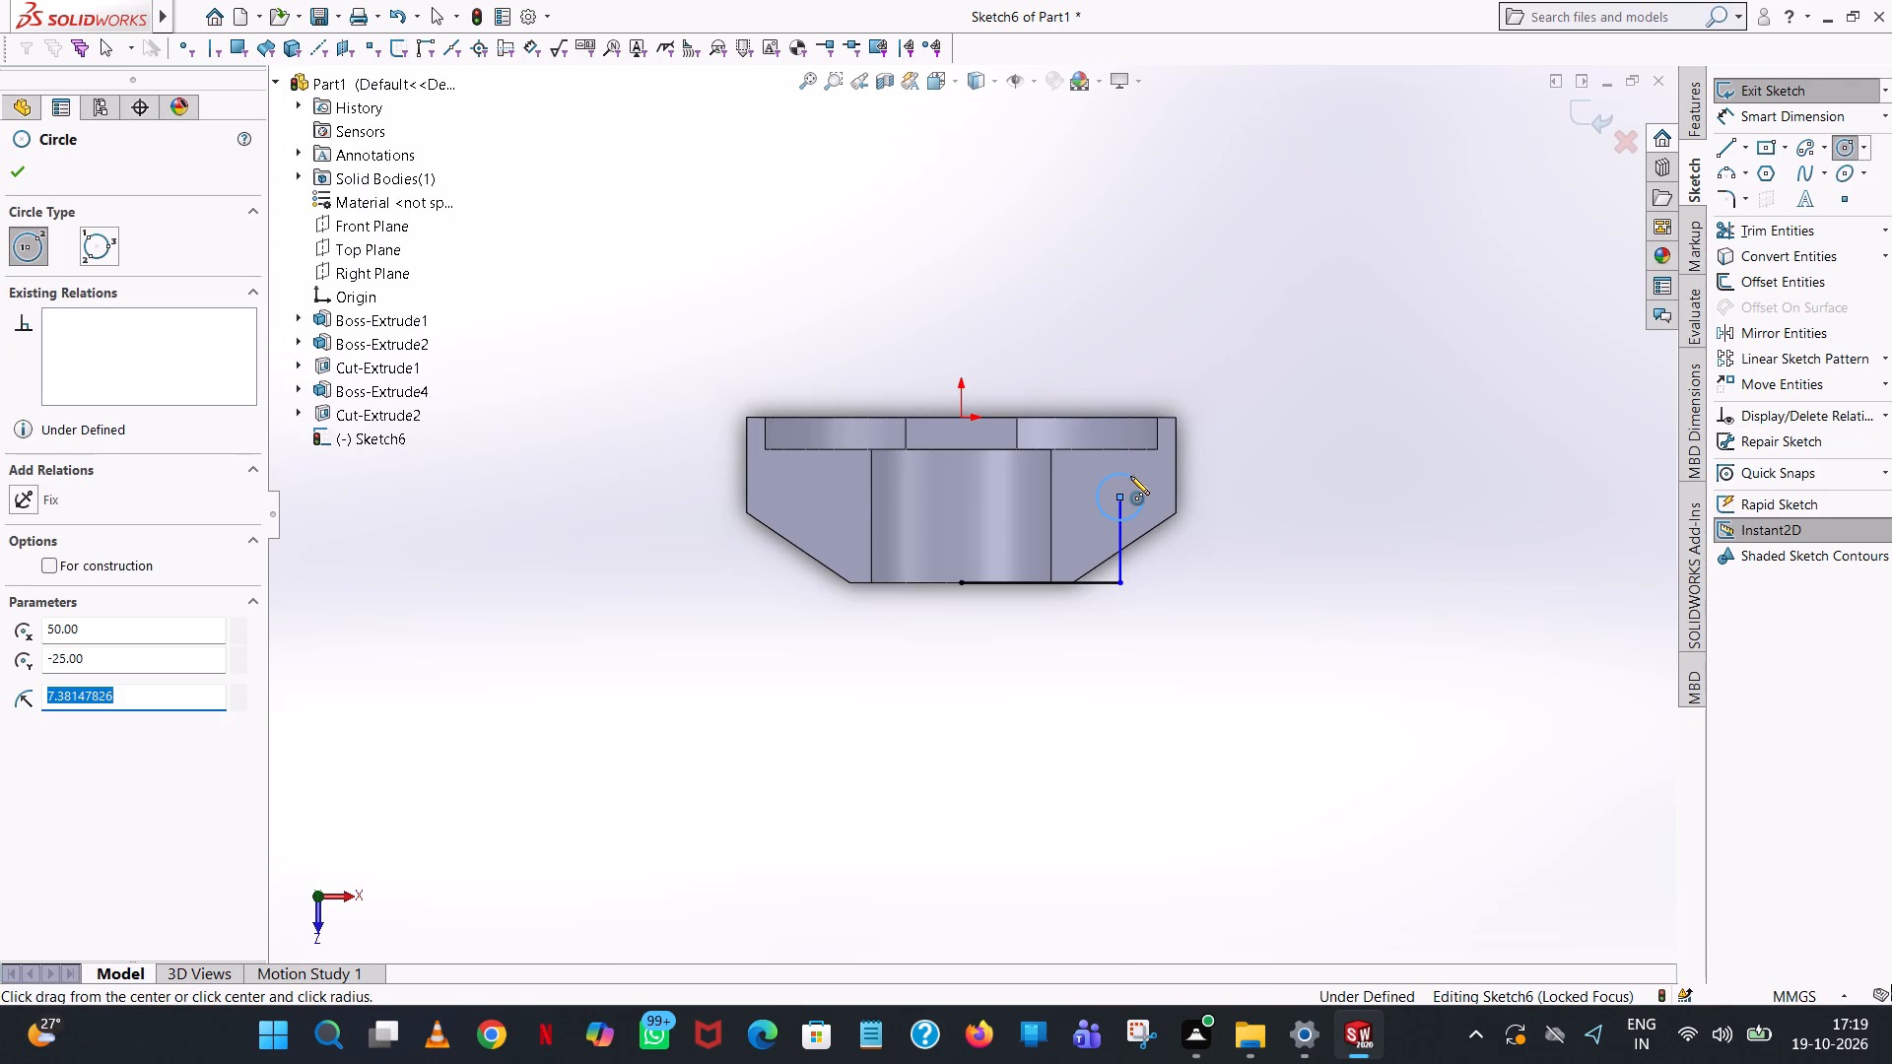
{"action": "key", "text": "4"}
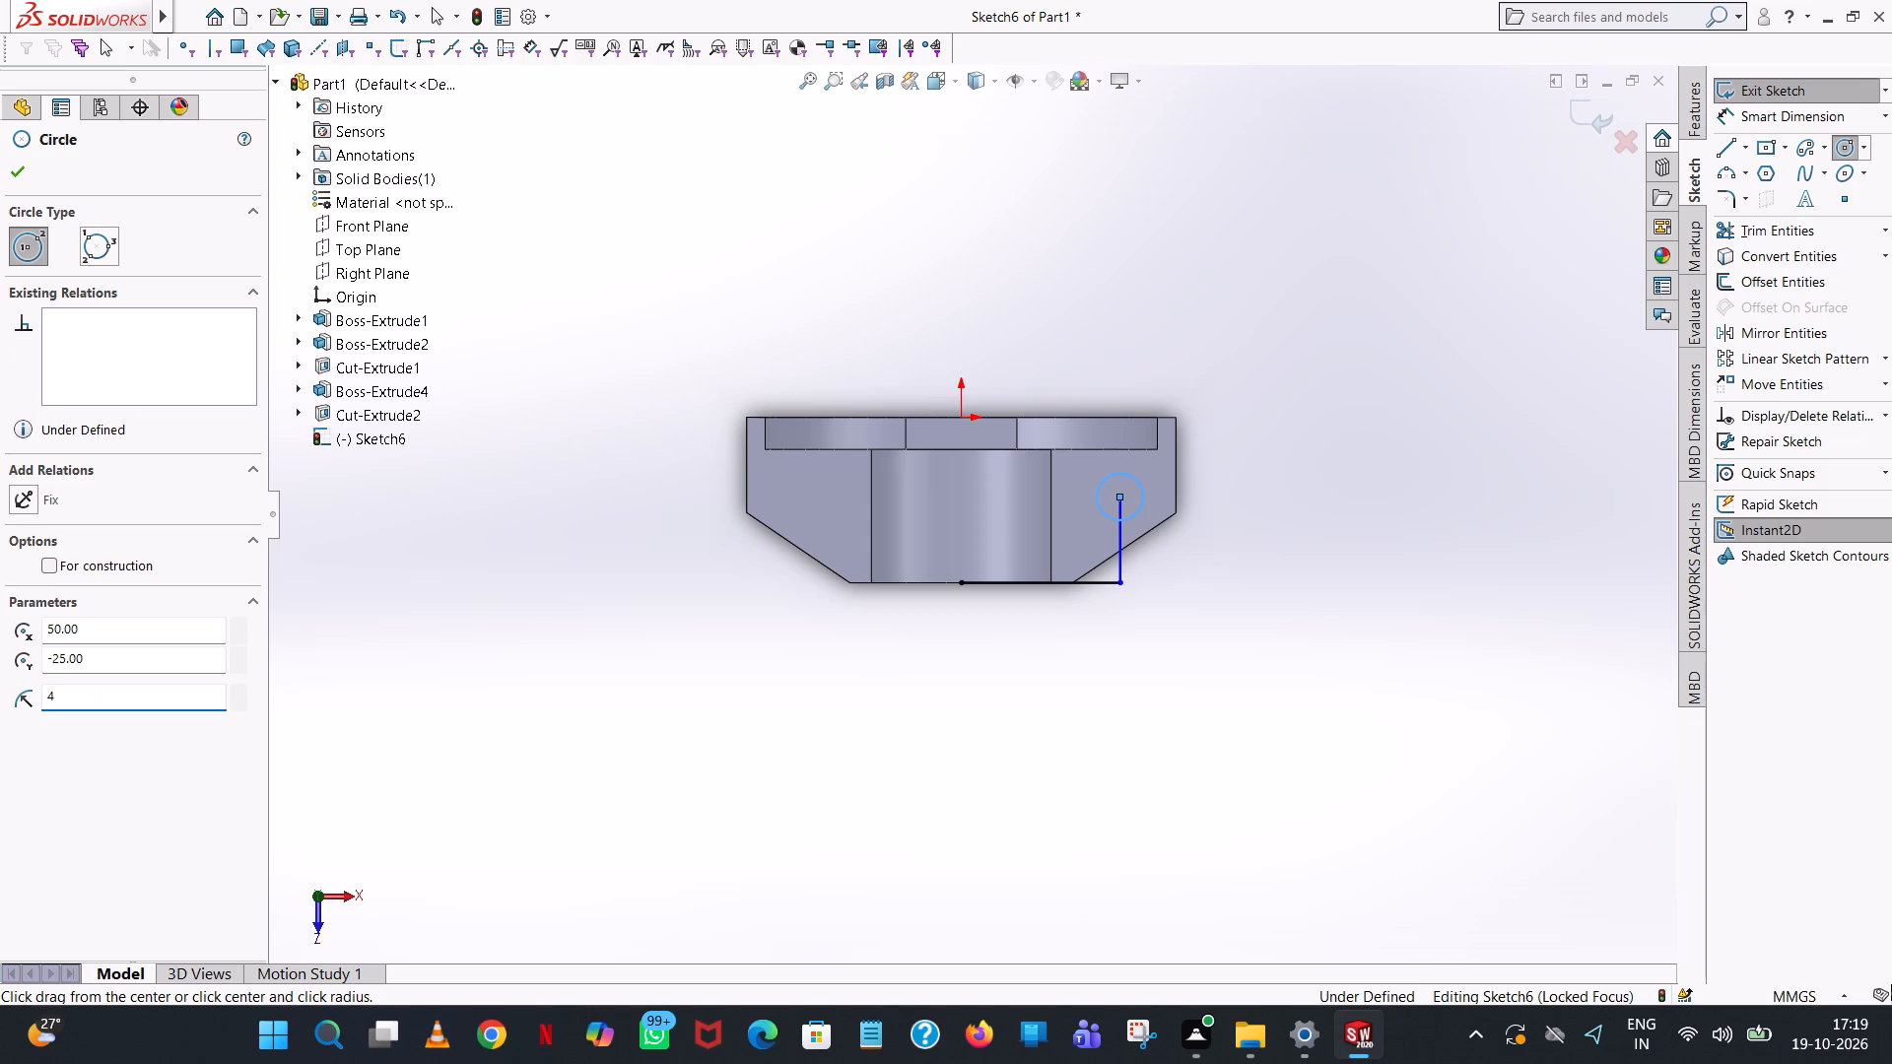
{"action": "key", "text": "Return"}
Trim away the horizontal and vertical helper lines, leaving only the circle in the sketch.
{"action": "left_click", "coordinate": [9, 163]}
{"action": "left_click", "coordinate": [817, 197]}
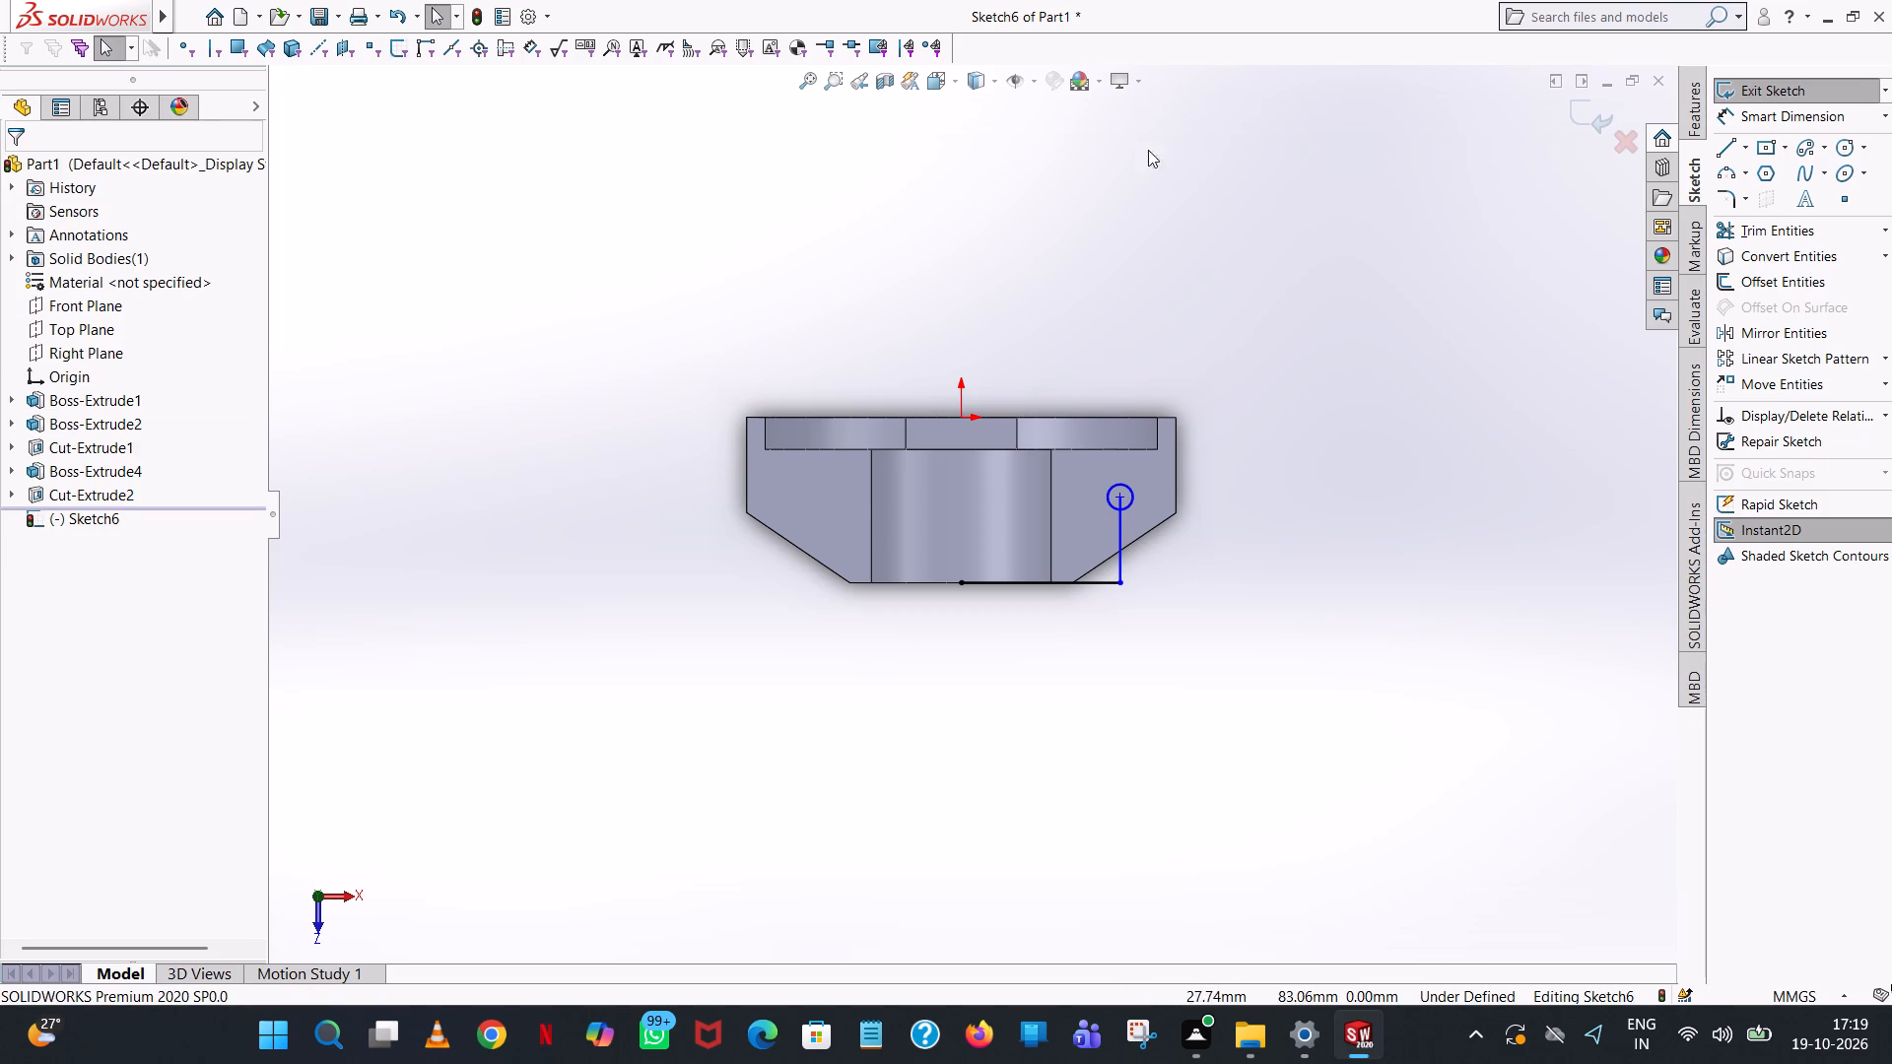
{"action": "left_click", "coordinate": [1730, 236]}
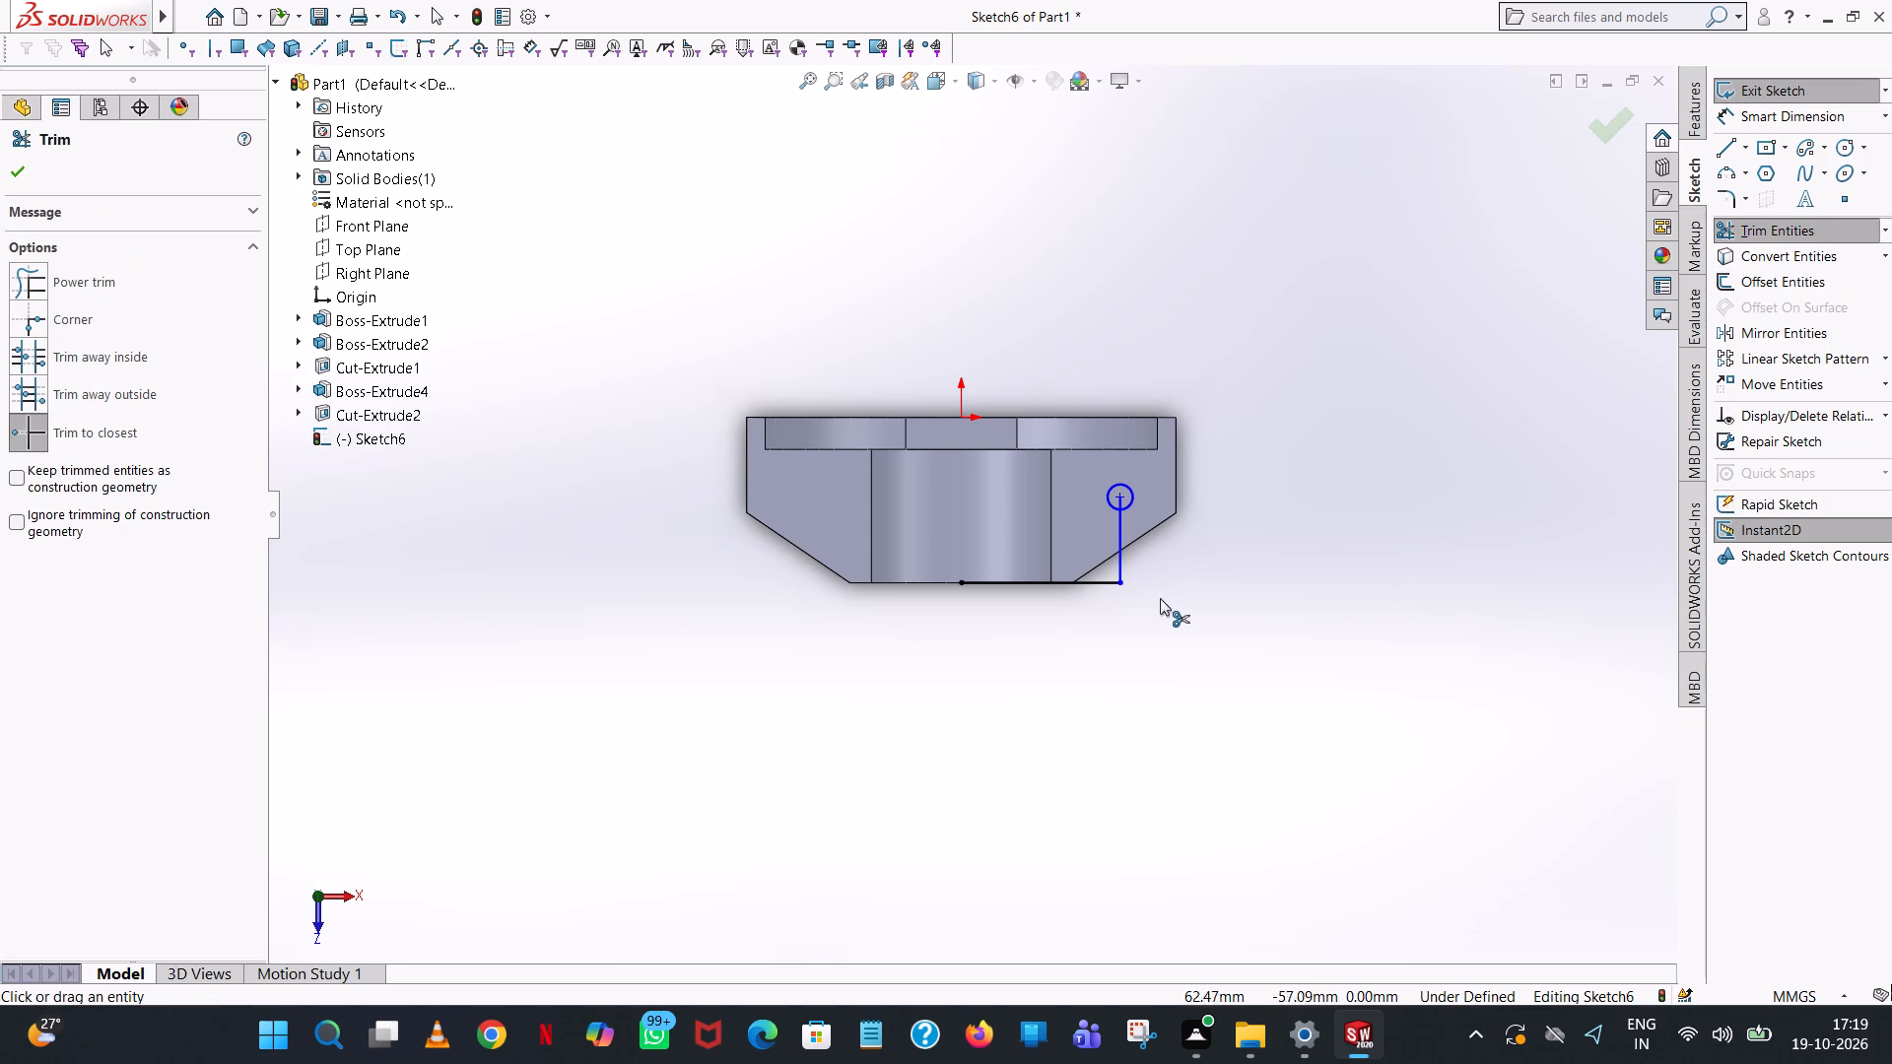
{"action": "left_click", "coordinate": [1120, 563]}
{"action": "scroll", "coordinate": [1111, 513], "scroll_direction": "down", "scroll_amount": 5}
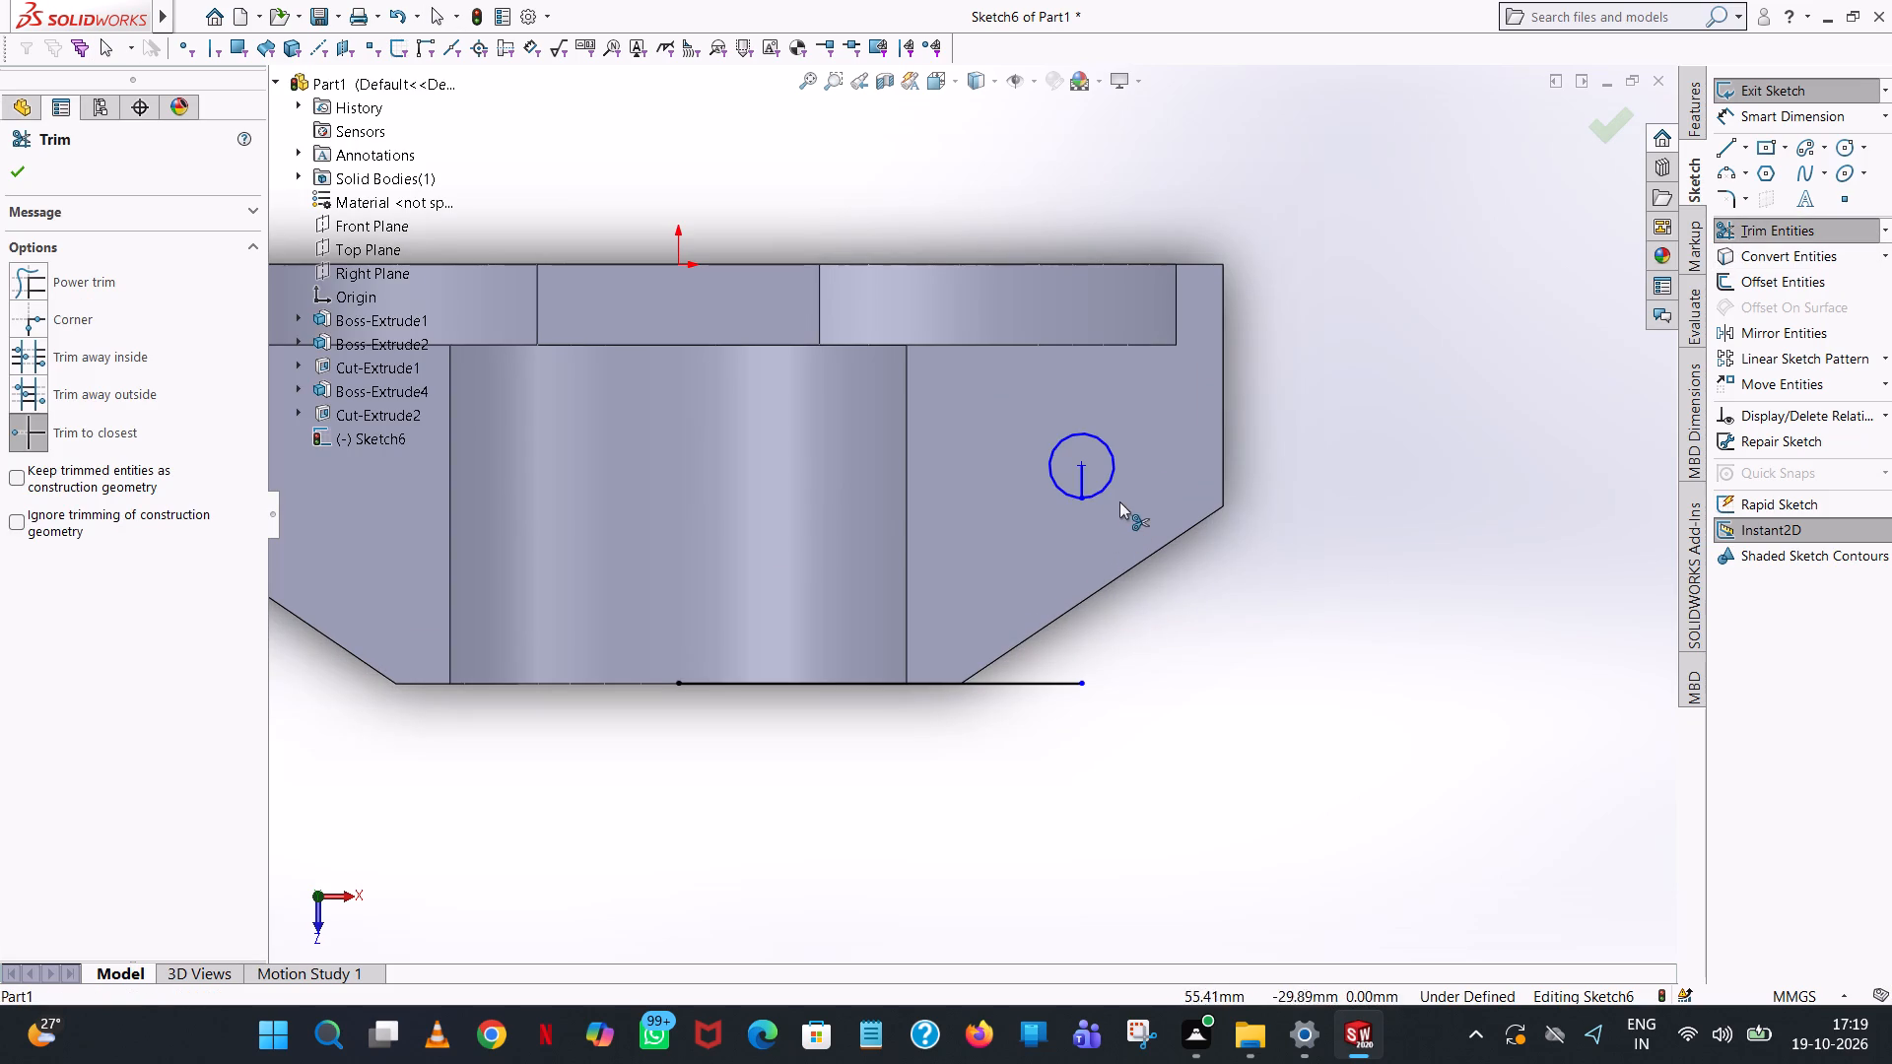
{"action": "left_click", "coordinate": [1078, 483]}
{"action": "left_click", "coordinate": [1026, 682]}
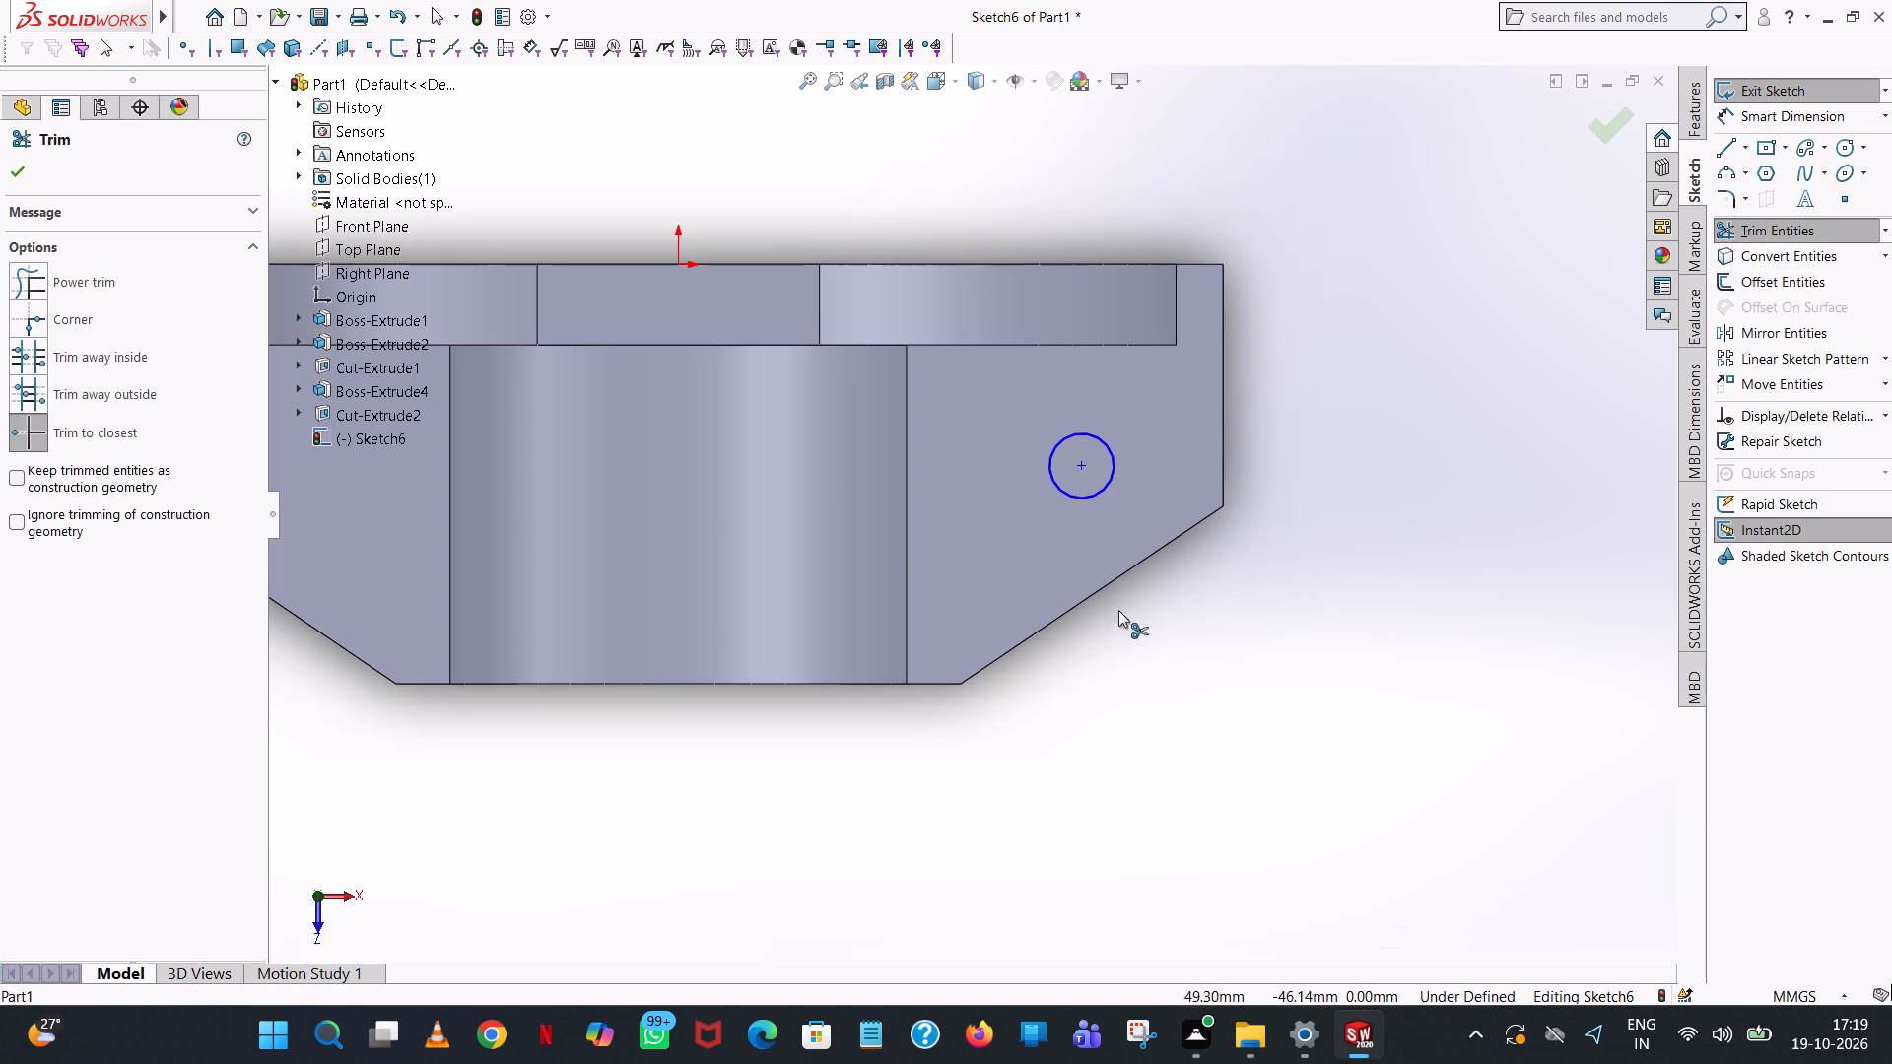
{"action": "scroll", "coordinate": [1231, 533], "scroll_direction": "up", "scroll_amount": 3}
Draw a vertical line from the midpoint of the base's front edge toward the back.
{"action": "left_click", "coordinate": [1723, 150]}
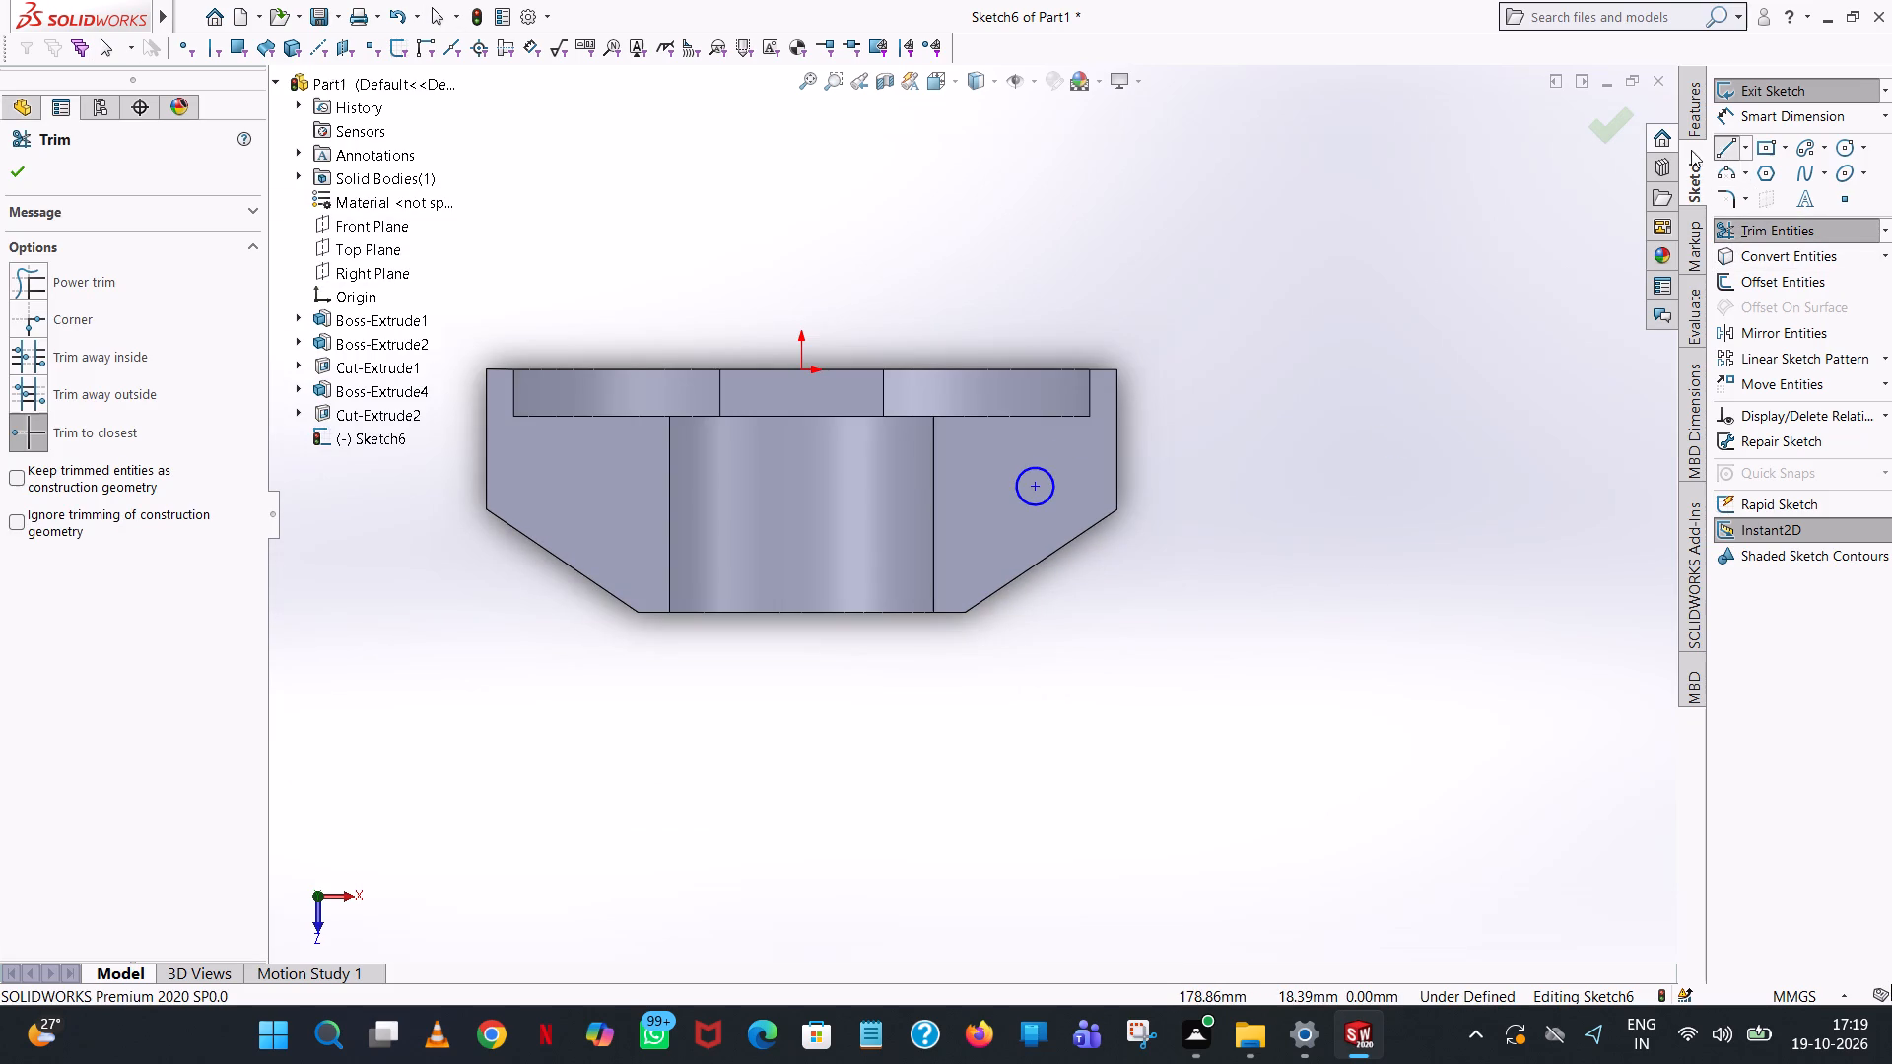
{"action": "left_click", "coordinate": [802, 611]}
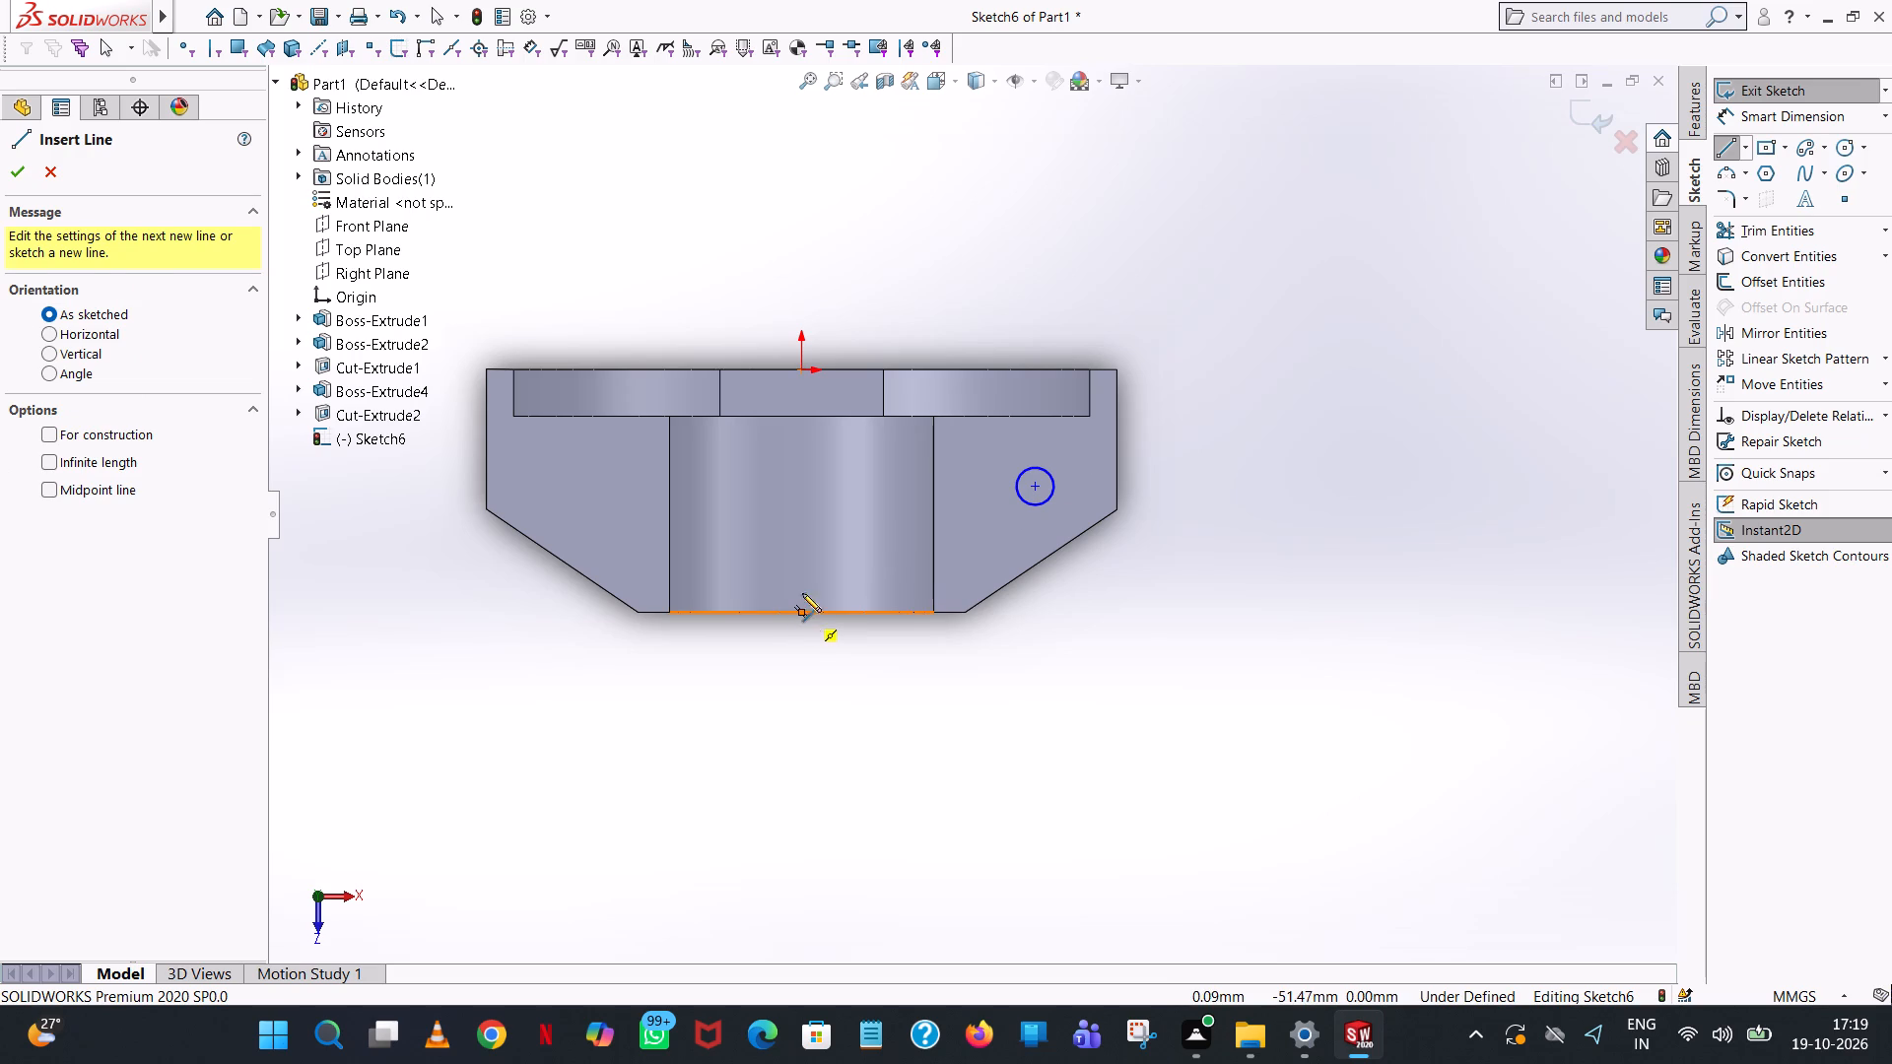
{"action": "left_click", "coordinate": [801, 478]}
{"action": "right_click", "coordinate": [801, 478]}
{"action": "left_click", "coordinate": [858, 495]}
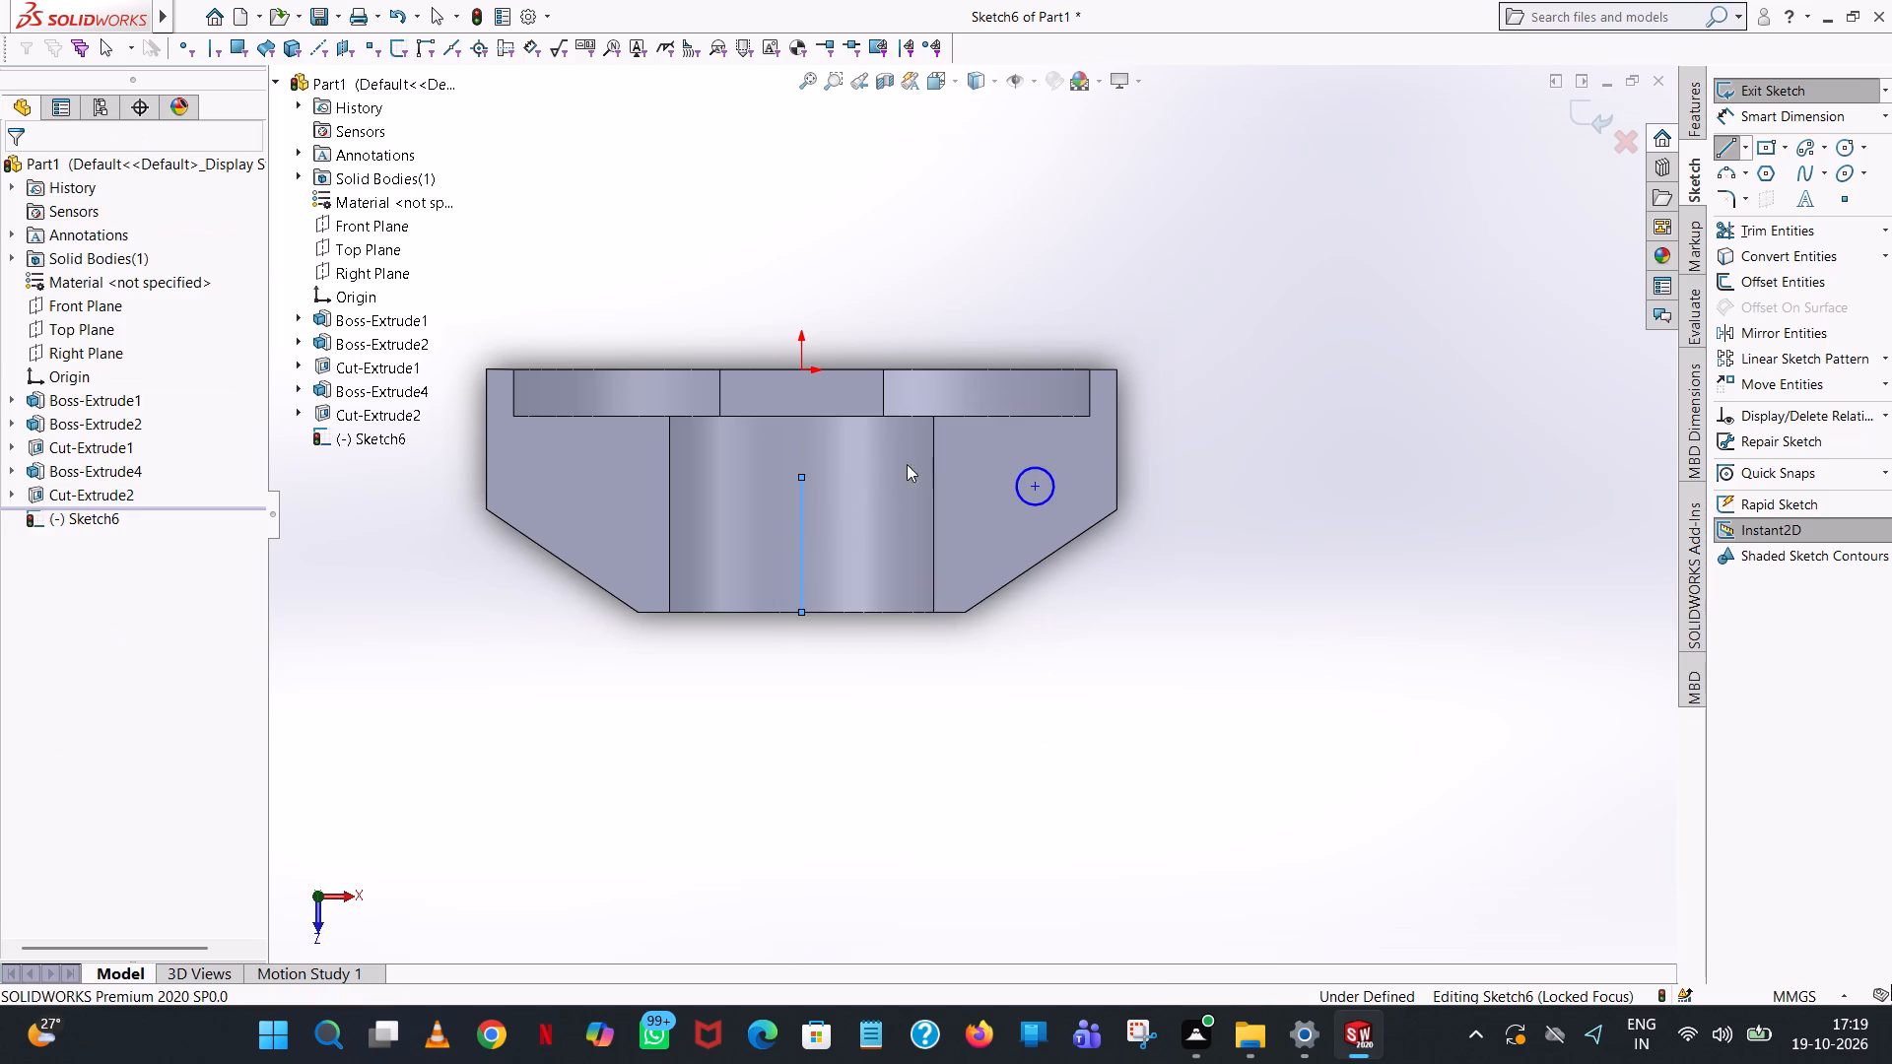
{"action": "left_click", "coordinate": [1225, 234]}
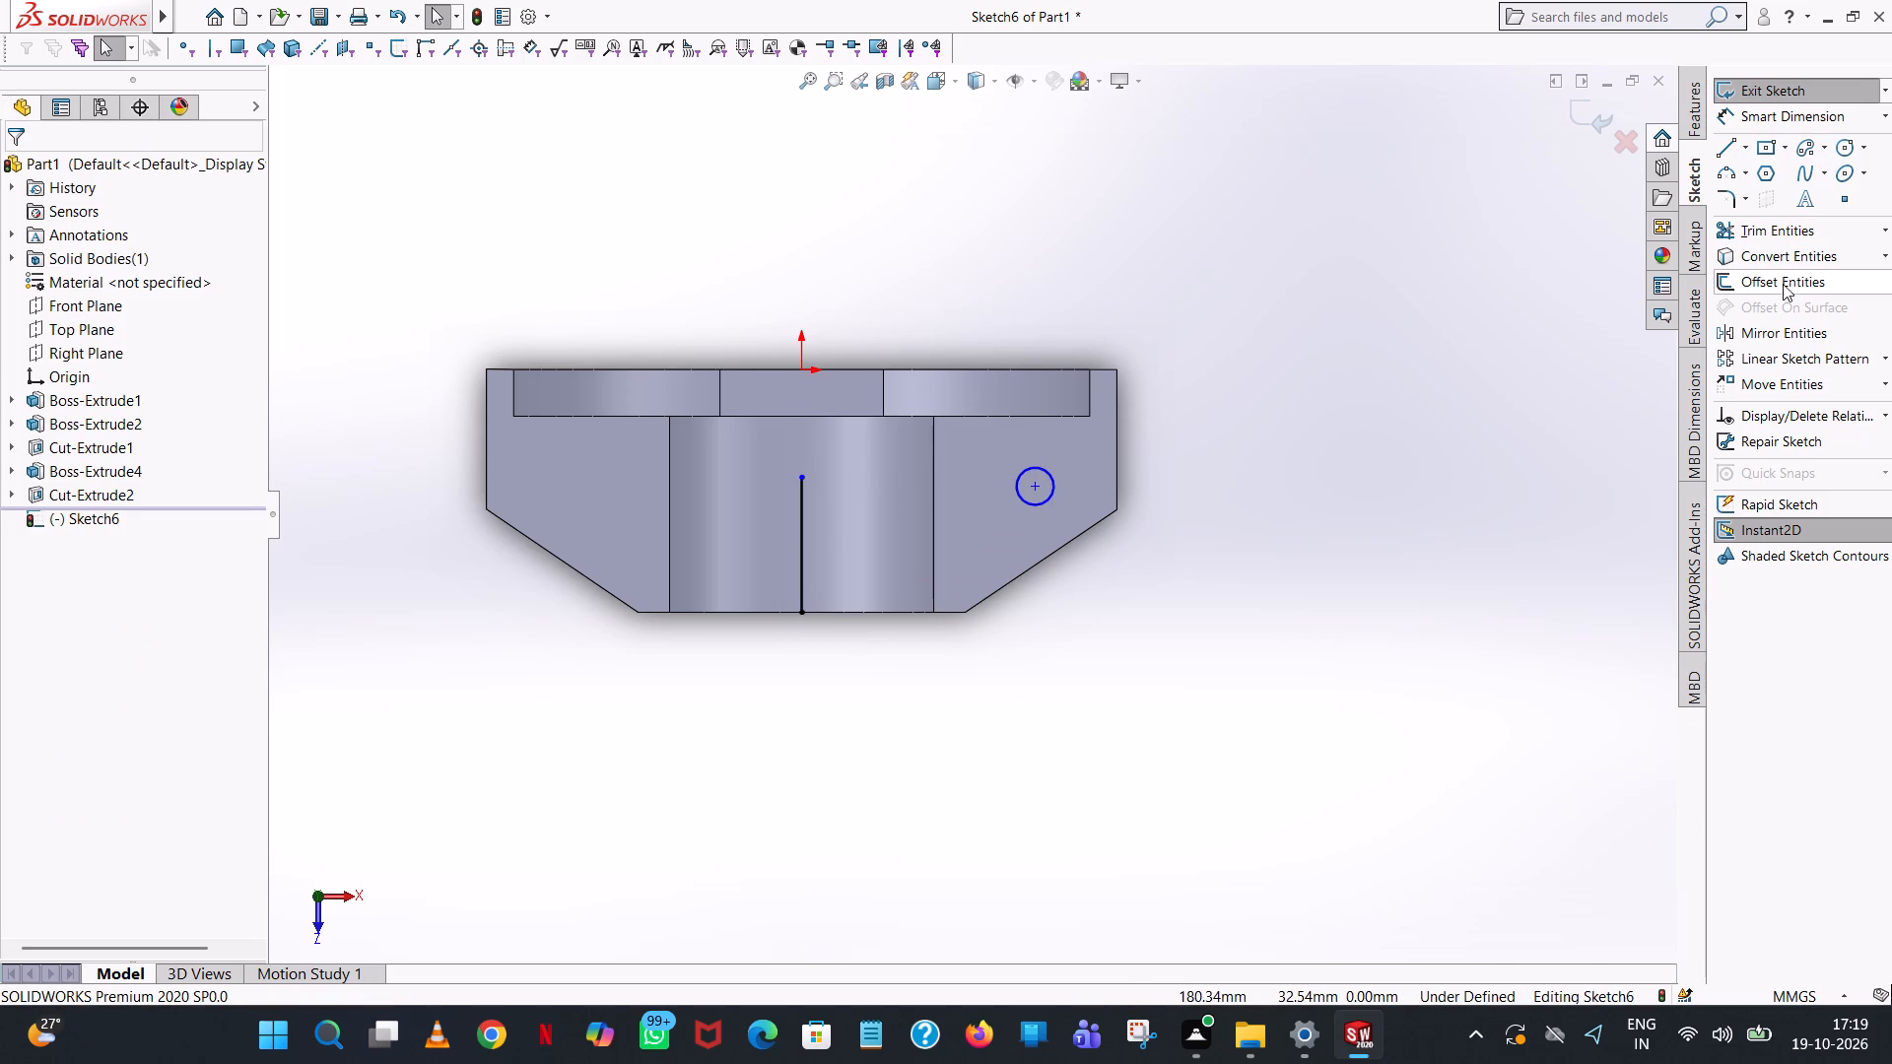
Mirror the circle about the central vertical line with Mirror Entities, keeping the original.
{"action": "left_click", "coordinate": [1770, 335]}
{"action": "left_click", "coordinate": [1016, 498]}
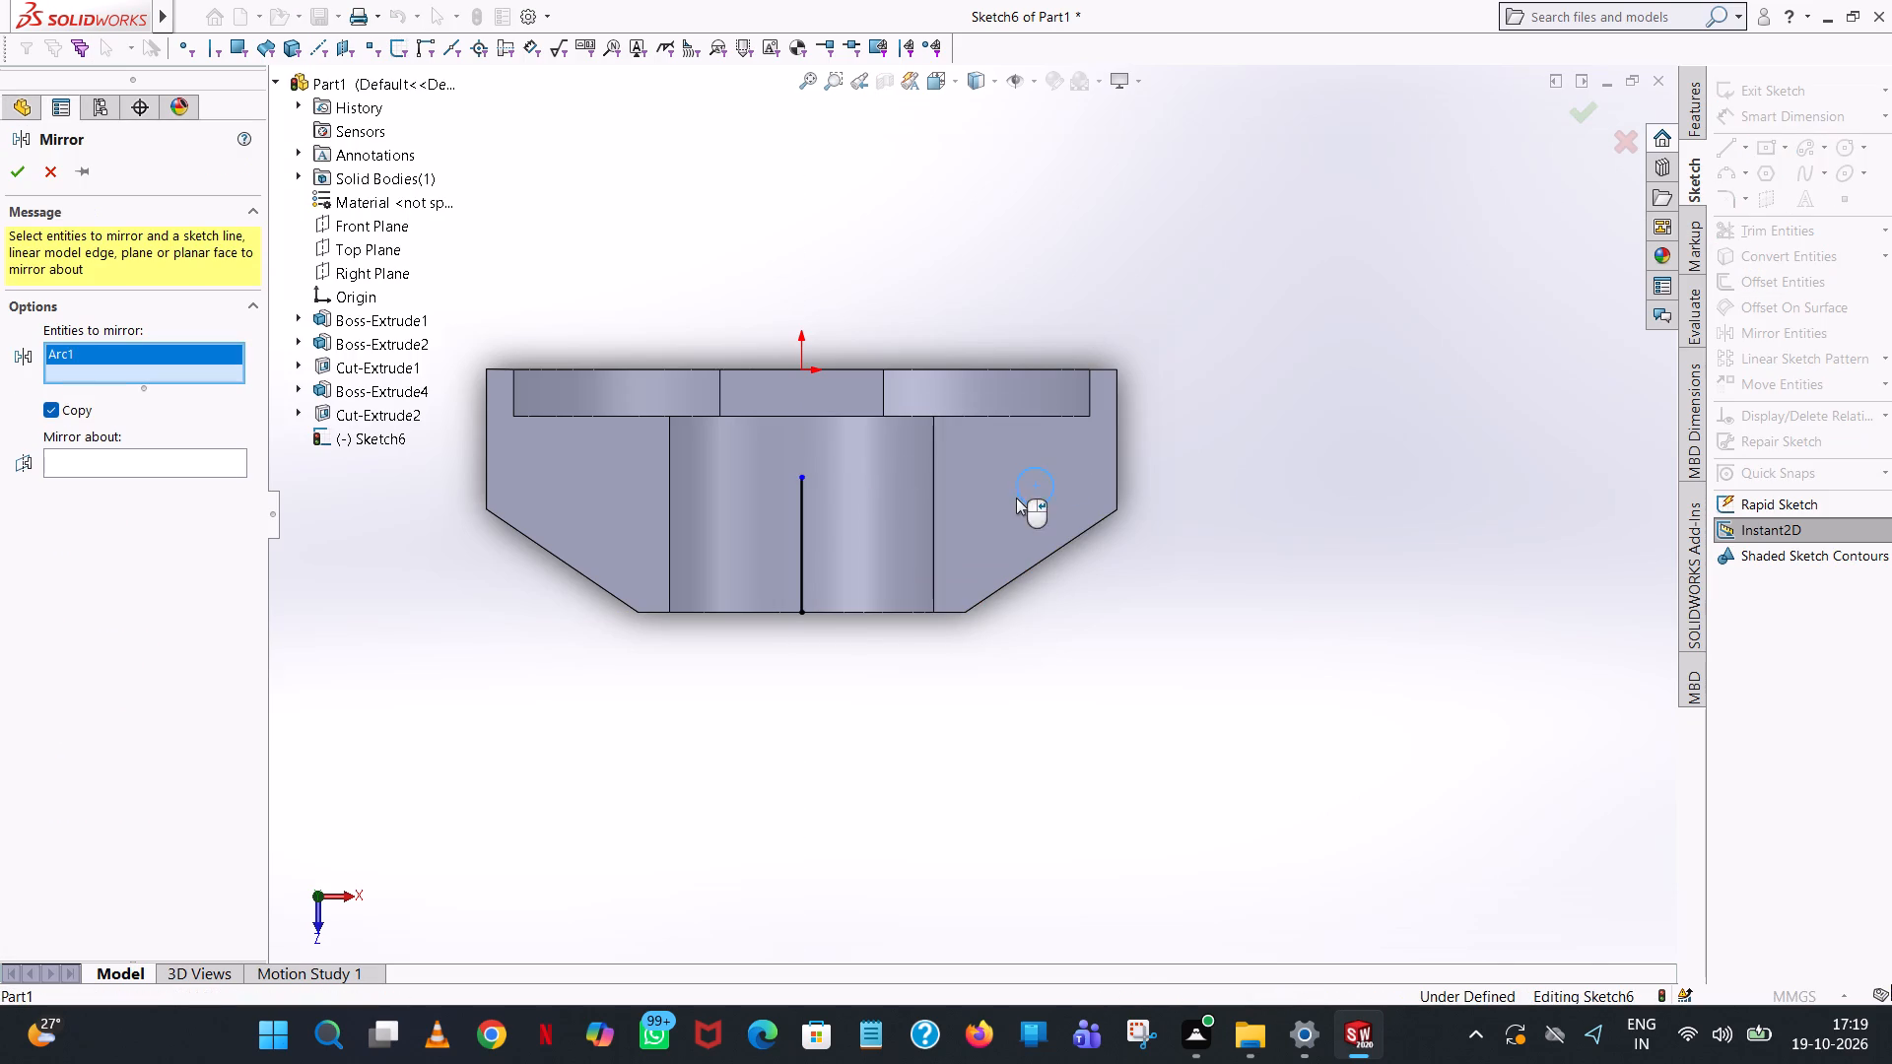
{"action": "left_click", "coordinate": [200, 460]}
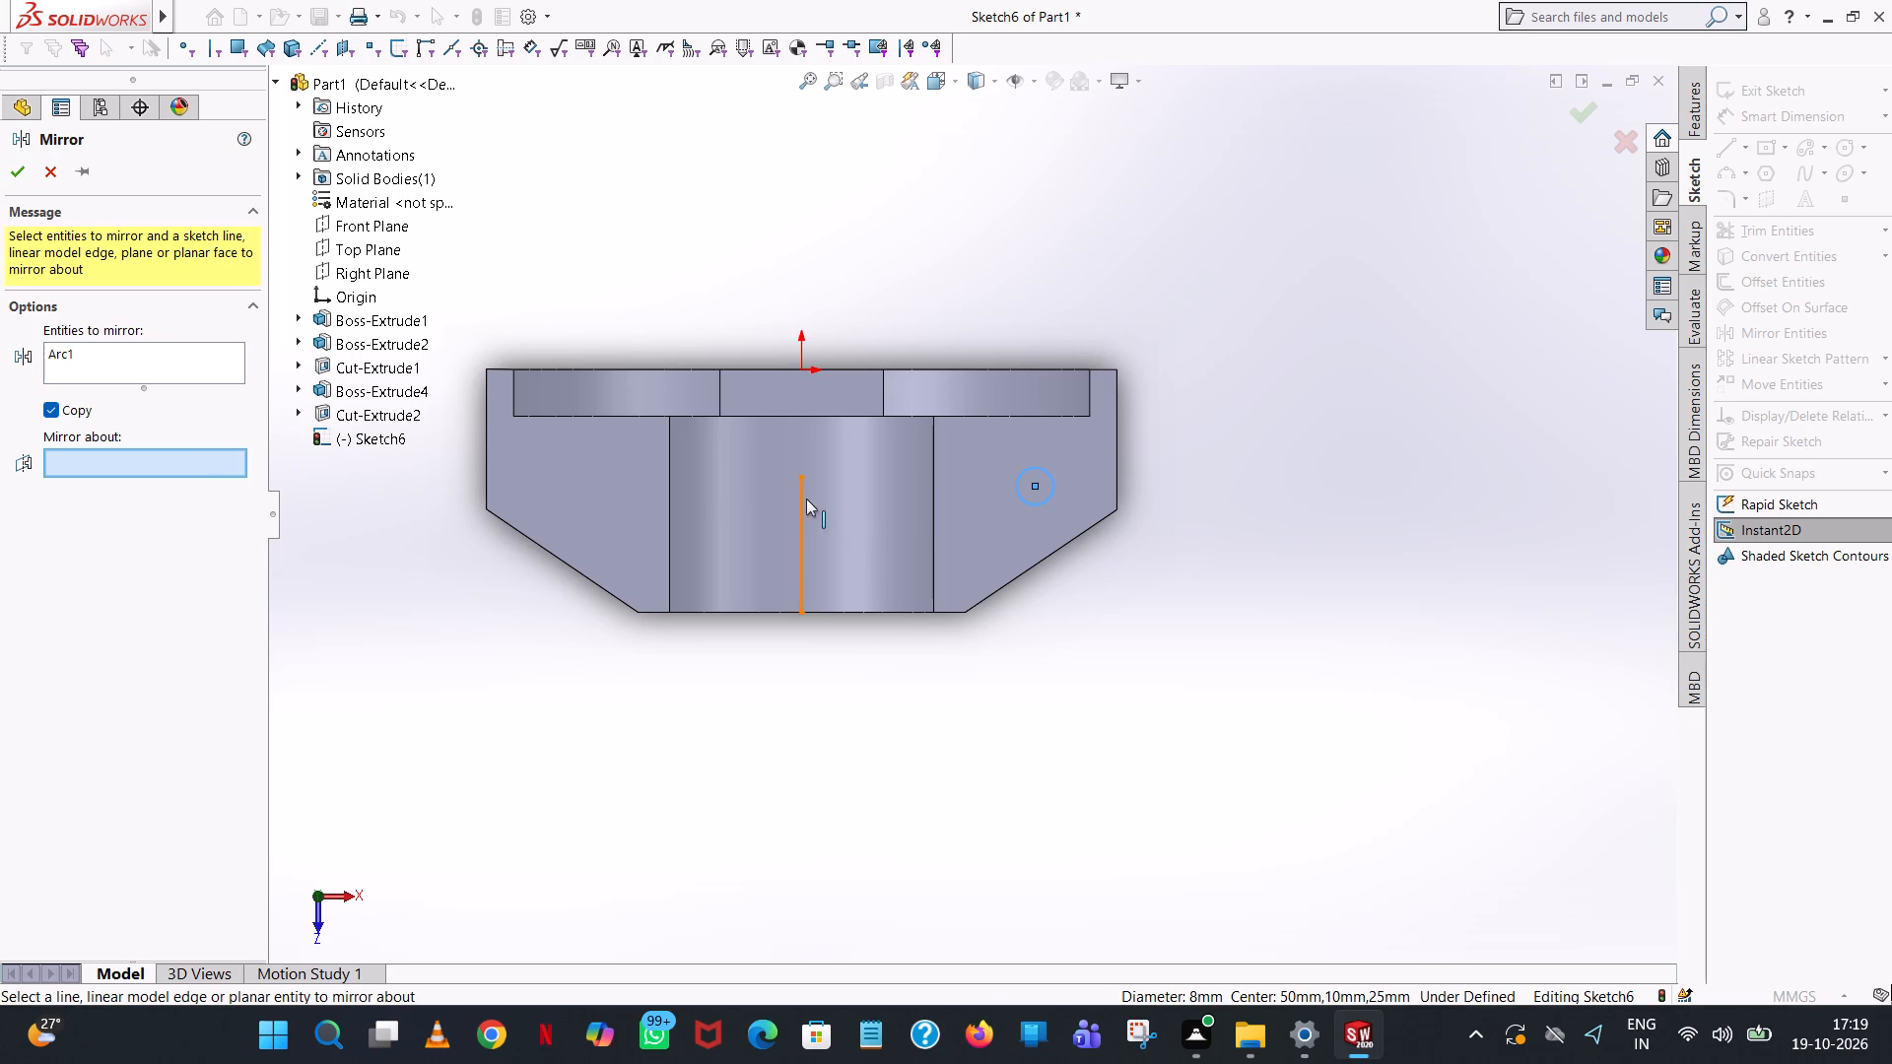
{"action": "left_click", "coordinate": [806, 499]}
{"action": "left_click", "coordinate": [16, 161]}
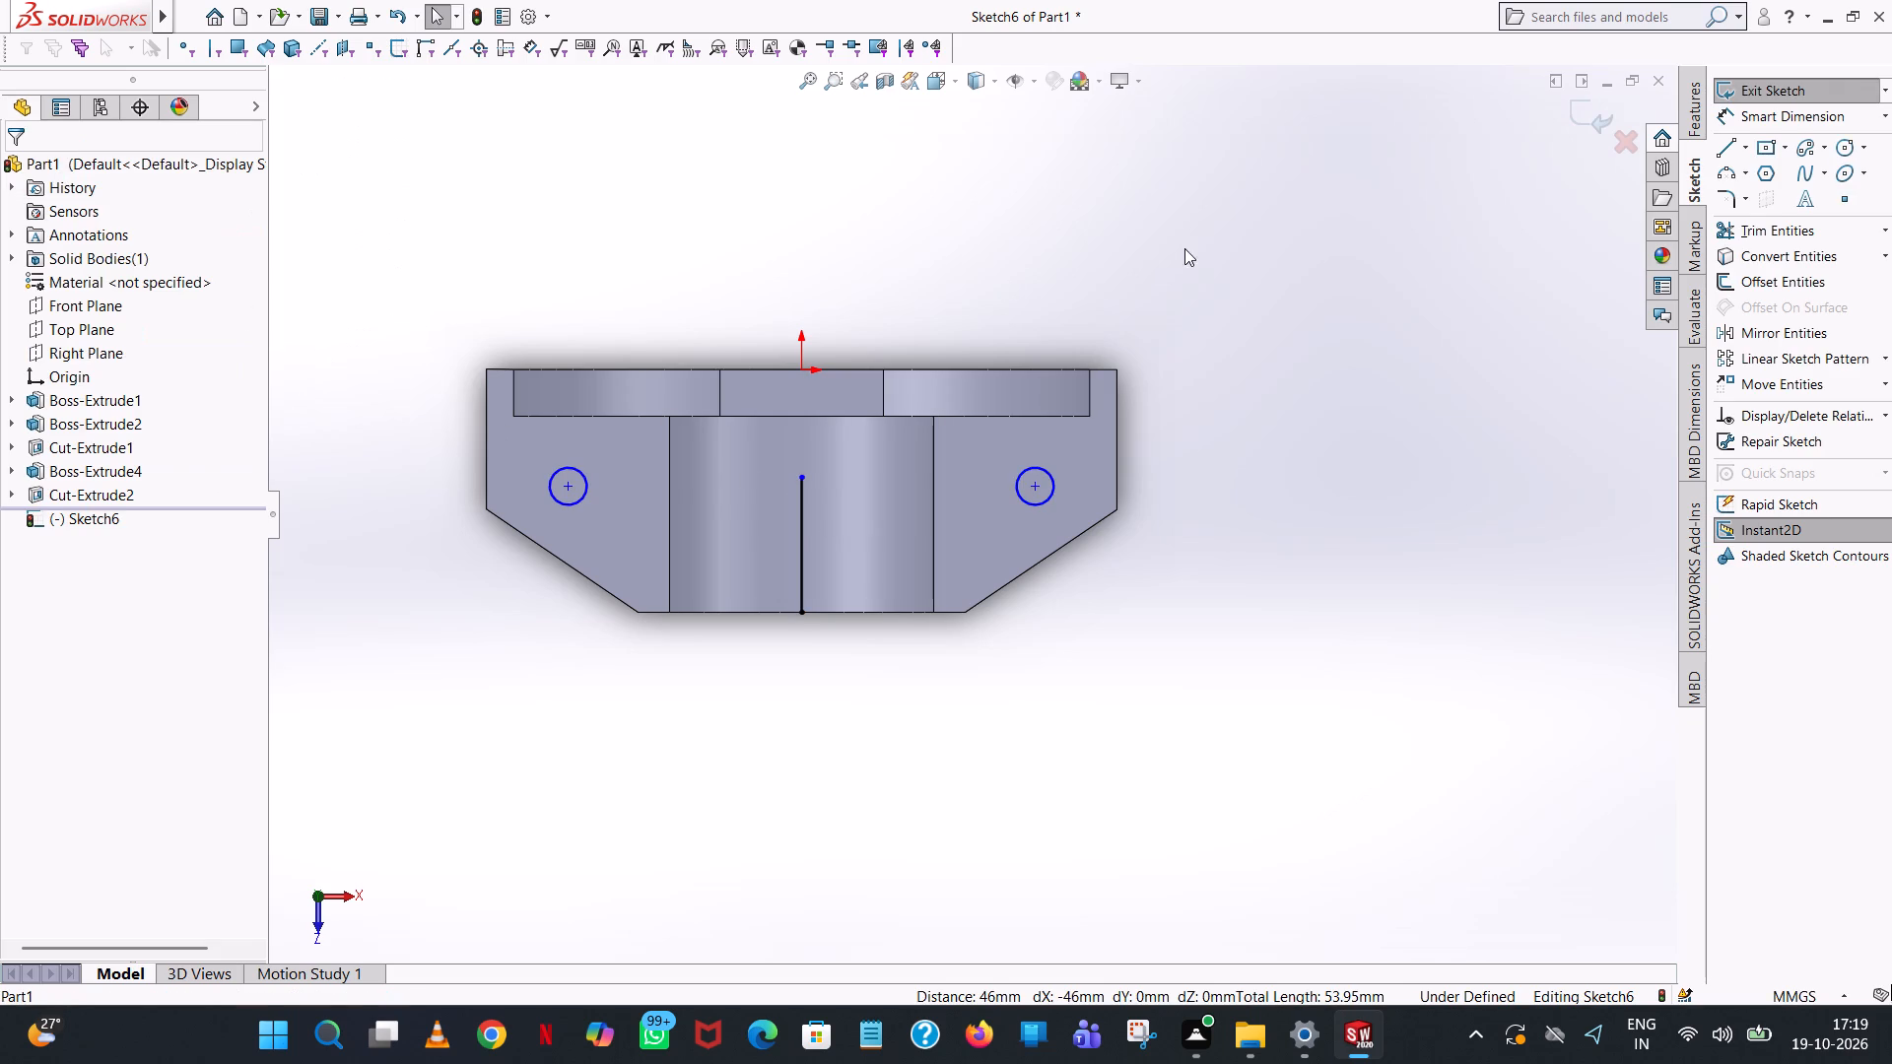
{"action": "left_click", "coordinate": [1184, 248]}
Trim away the central vertical line used for mirroring.
{"action": "left_click", "coordinate": [1797, 239]}
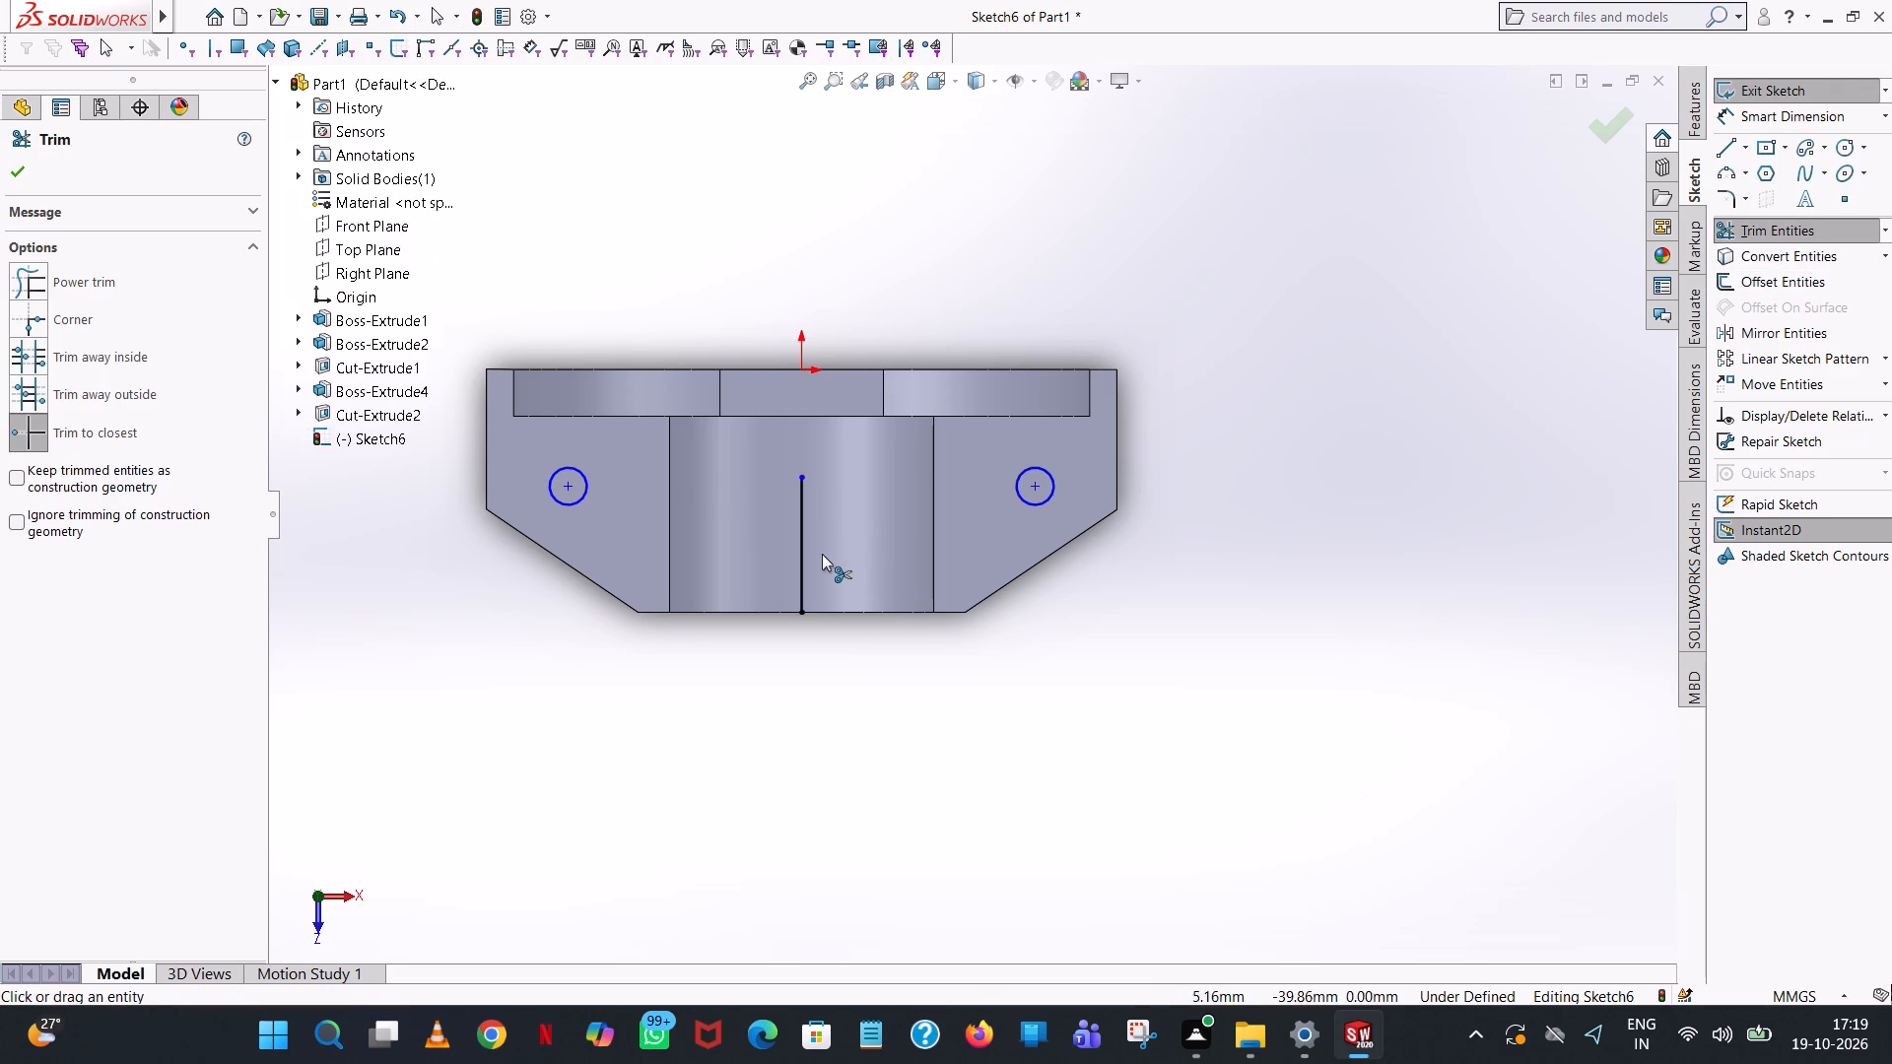
{"action": "left_click", "coordinate": [802, 547]}
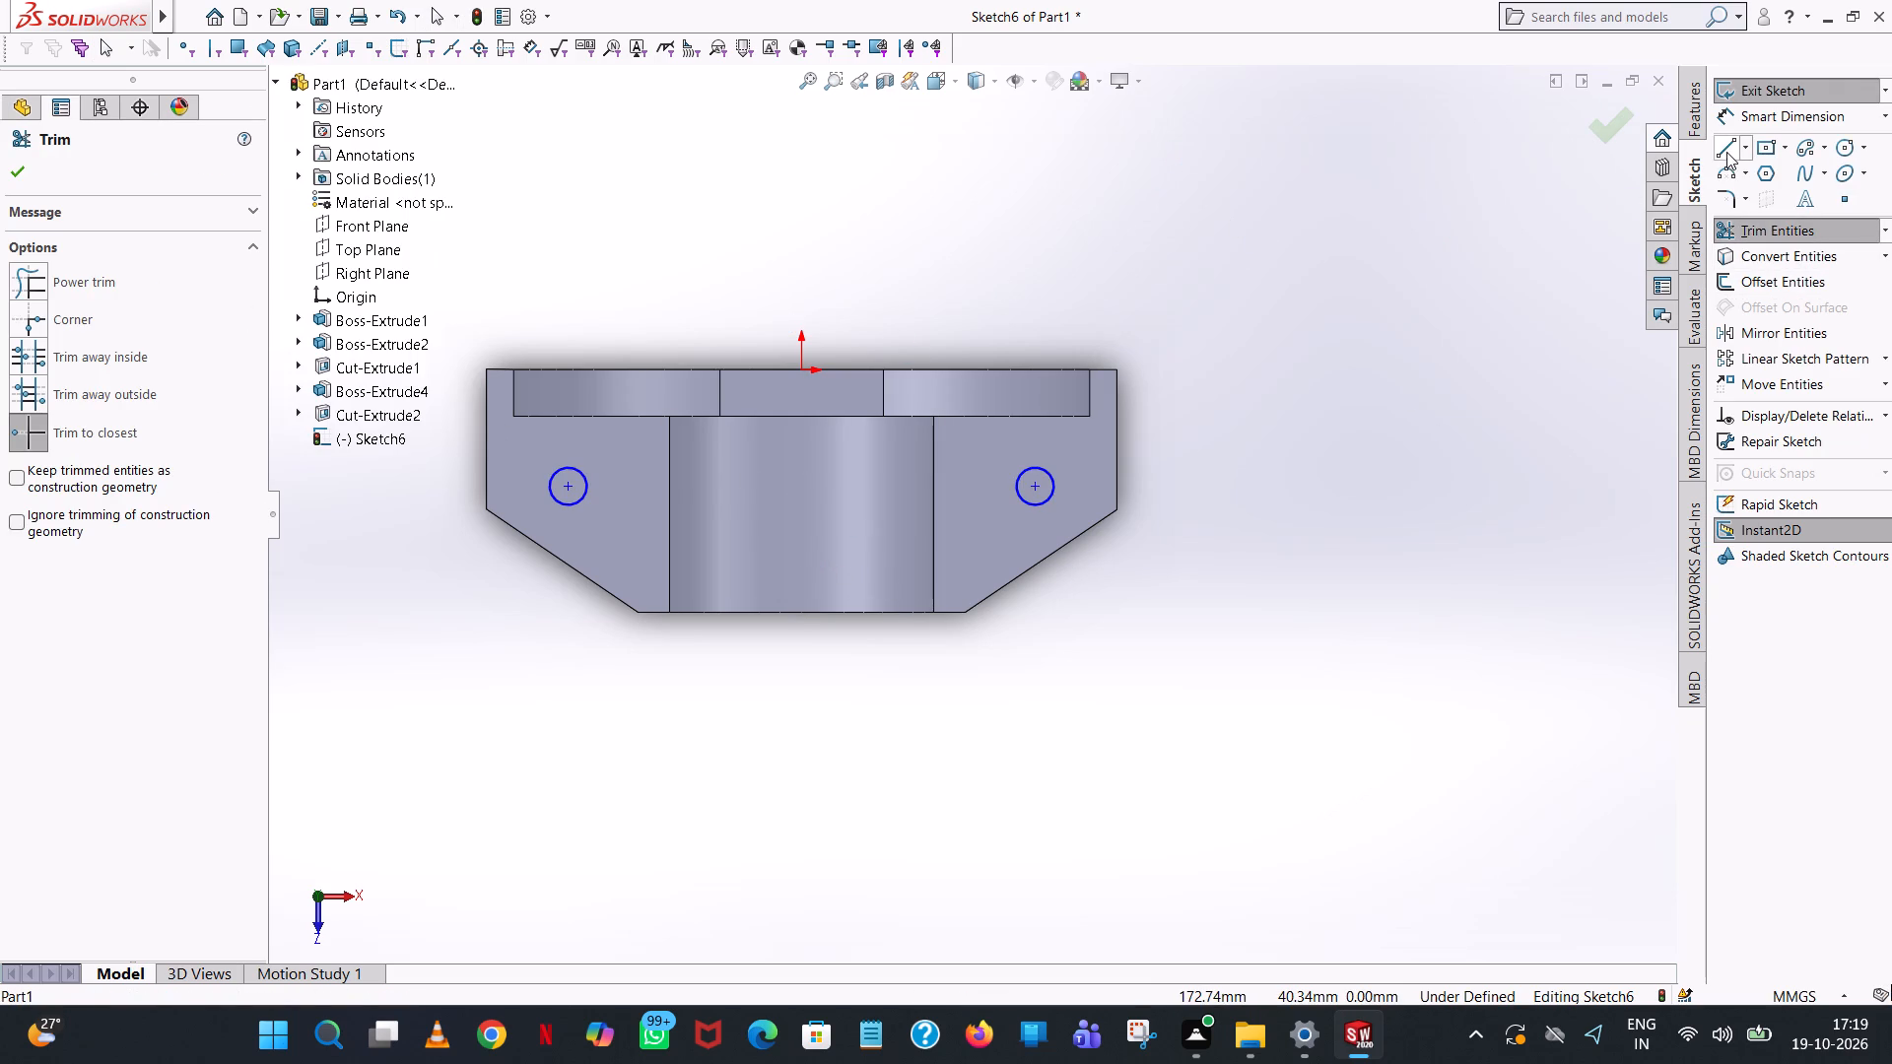
Dimension both circles with a diameter of 8 mm using Smart Dimension.
{"action": "left_click", "coordinate": [1741, 115]}
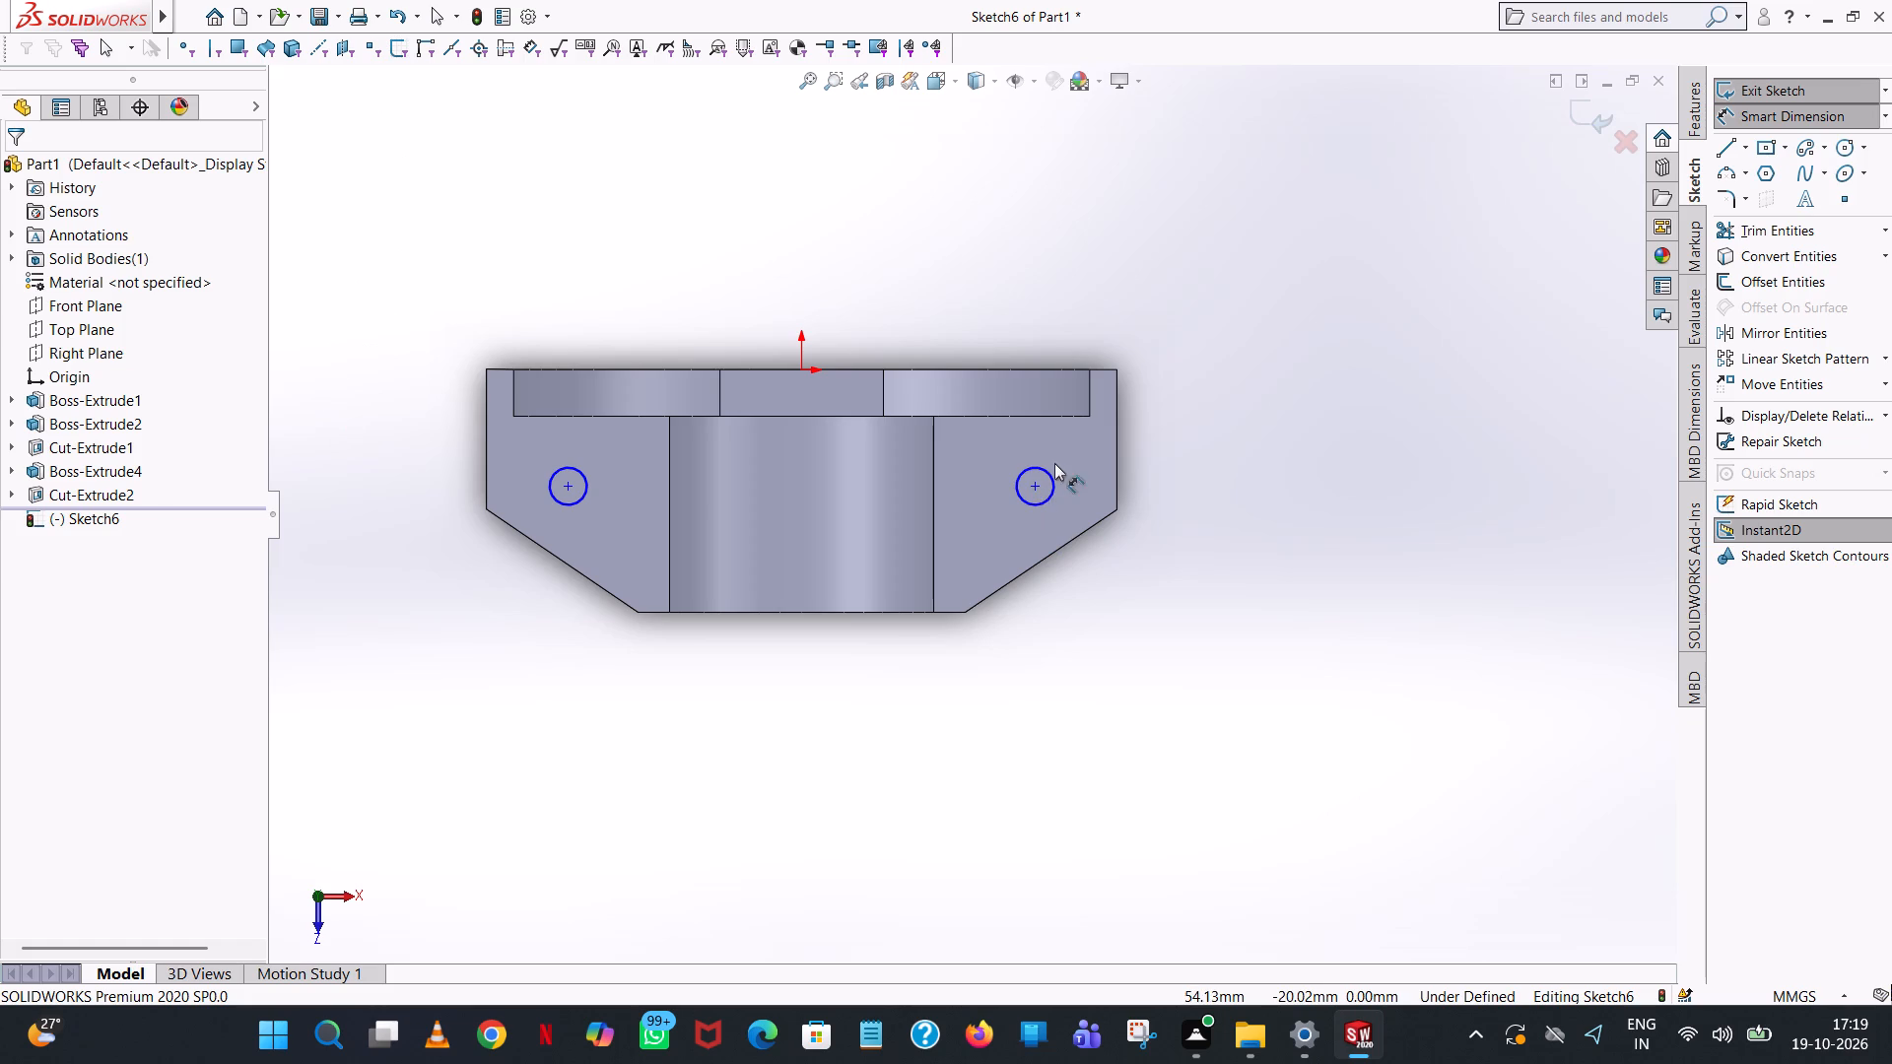
{"action": "left_click", "coordinate": [1038, 472]}
{"action": "left_click", "coordinate": [1300, 435]}
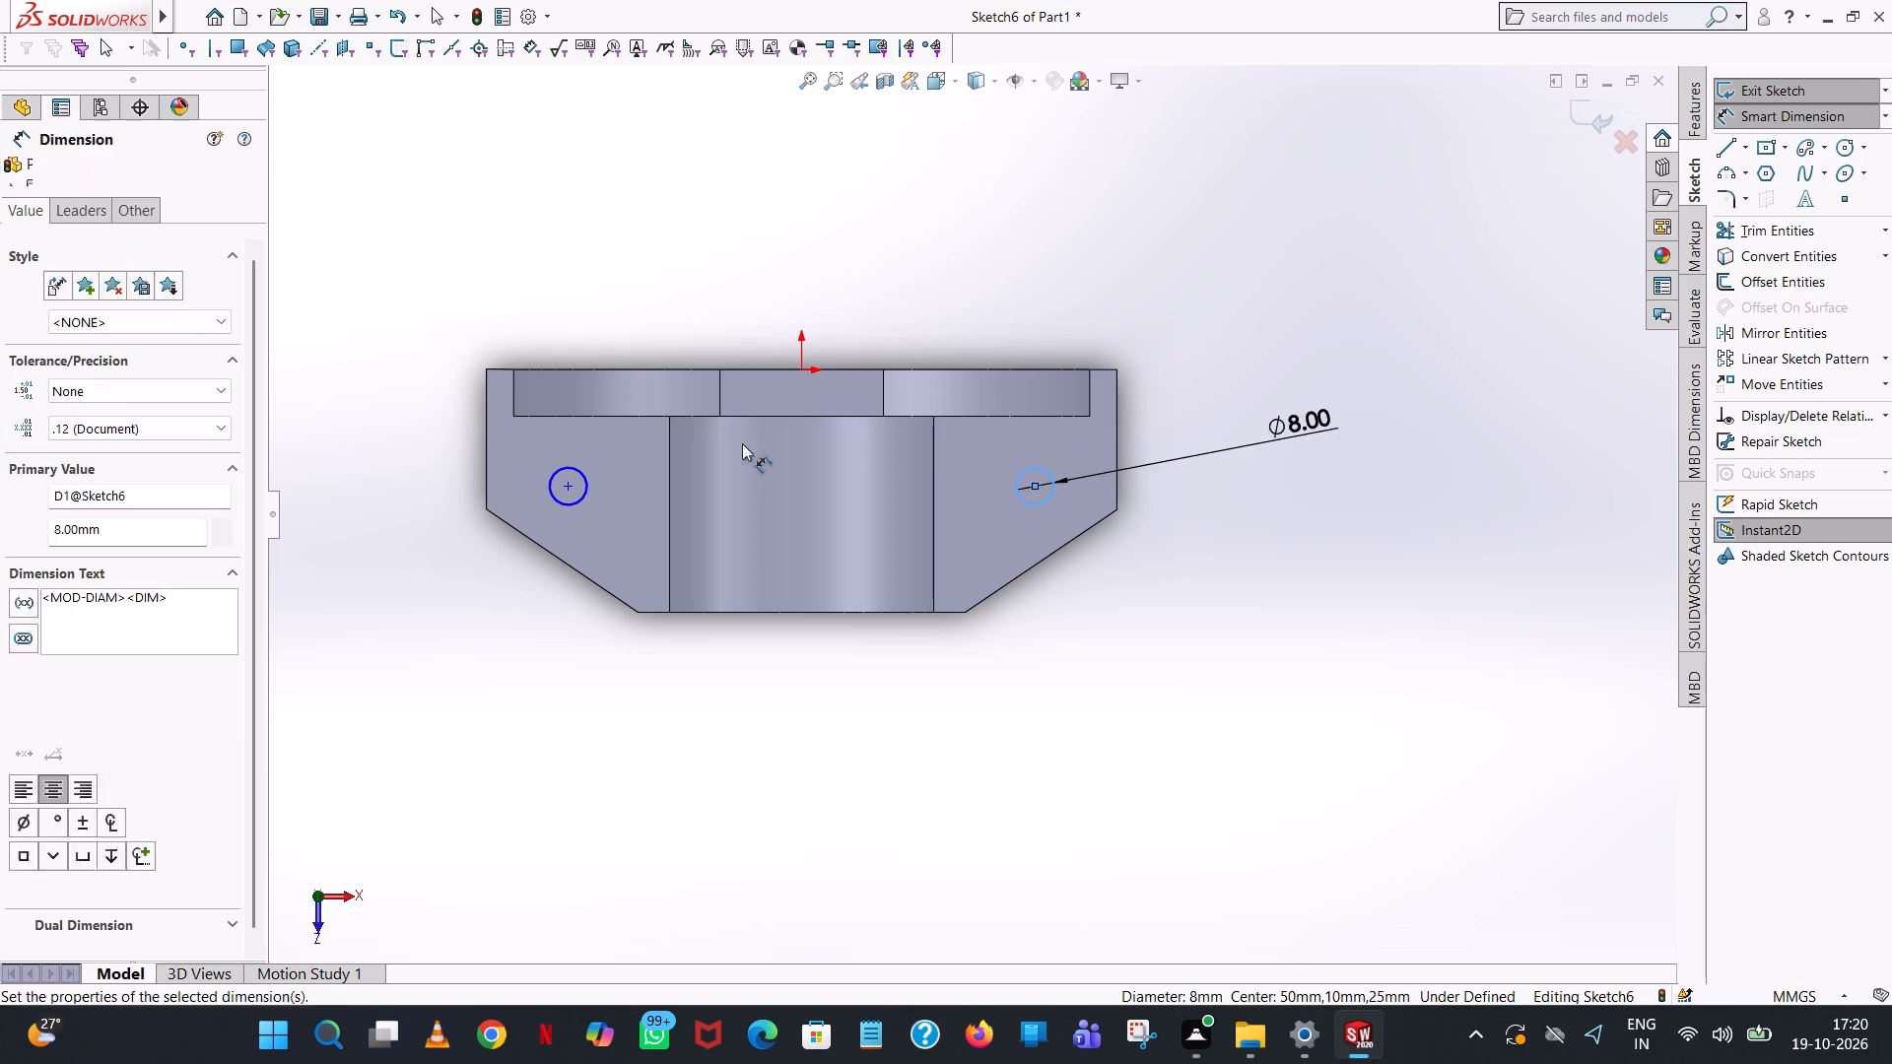
{"action": "left_click", "coordinate": [1210, 409]}
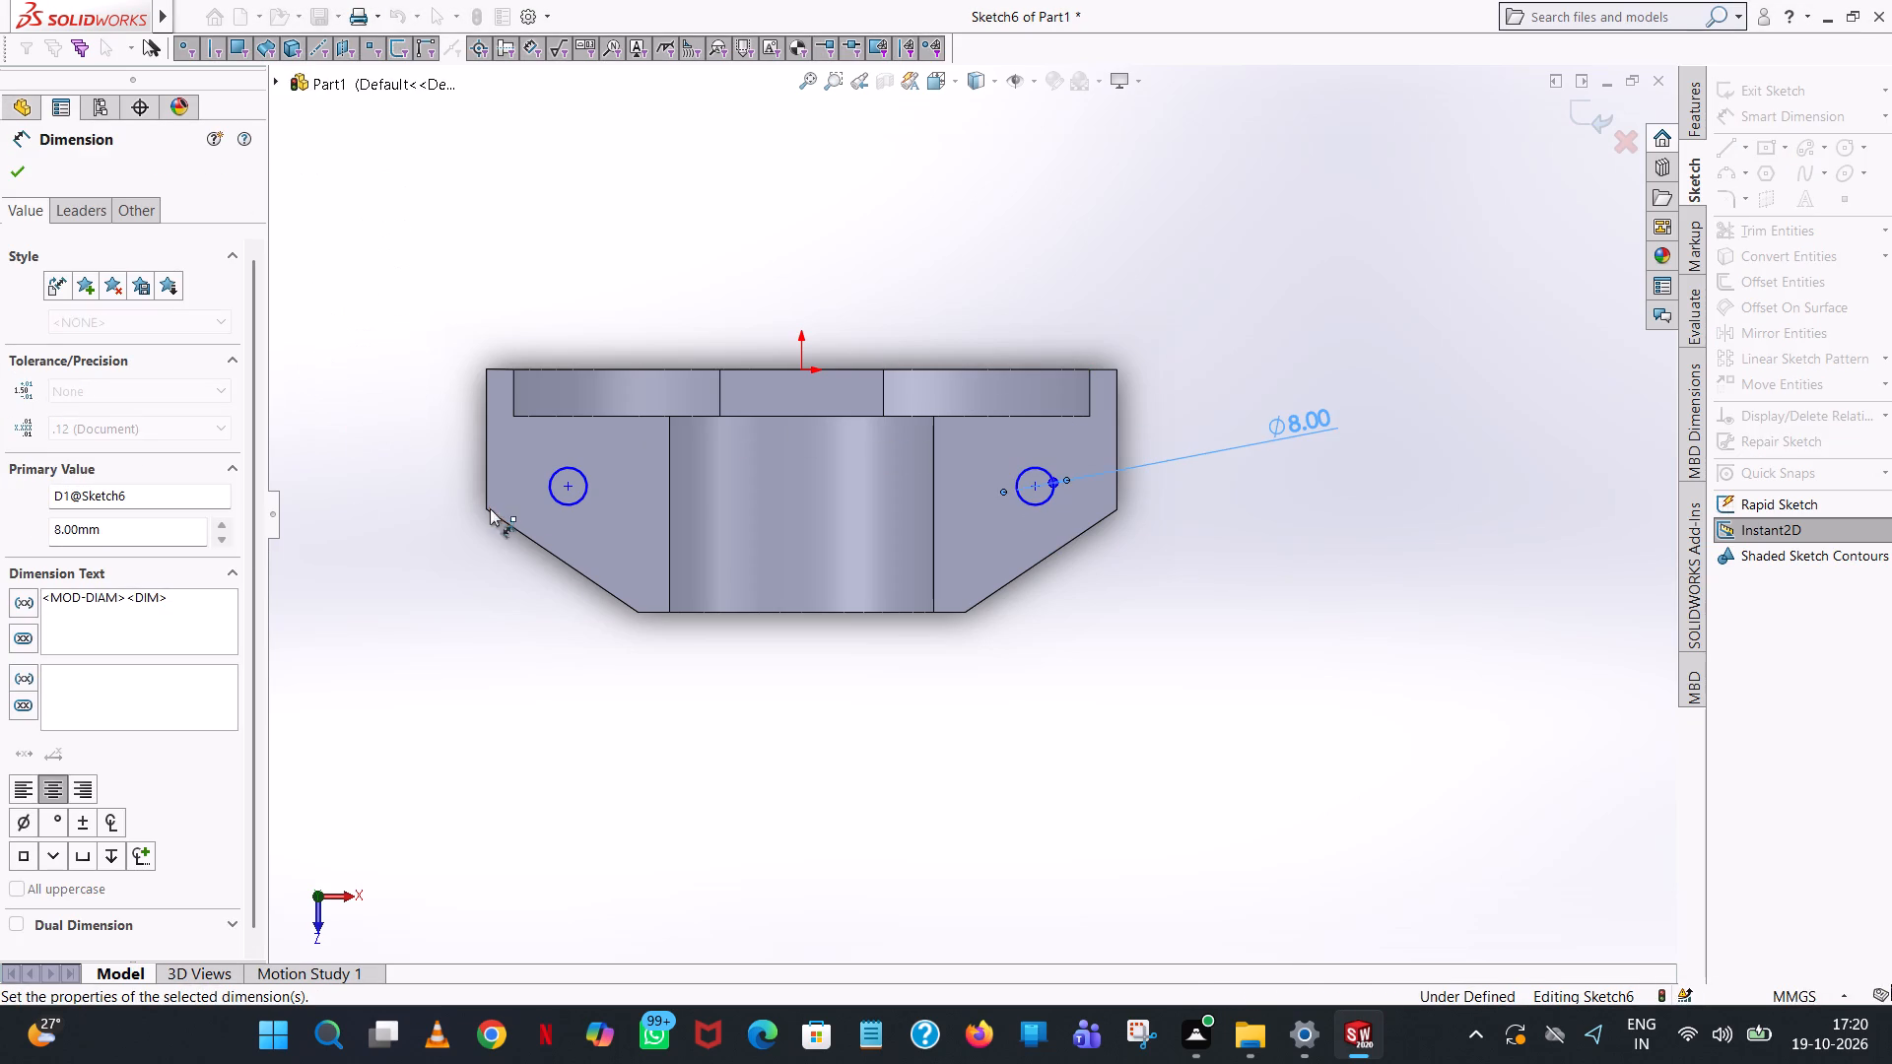
{"action": "left_click", "coordinate": [548, 481]}
{"action": "left_click", "coordinate": [342, 591]}
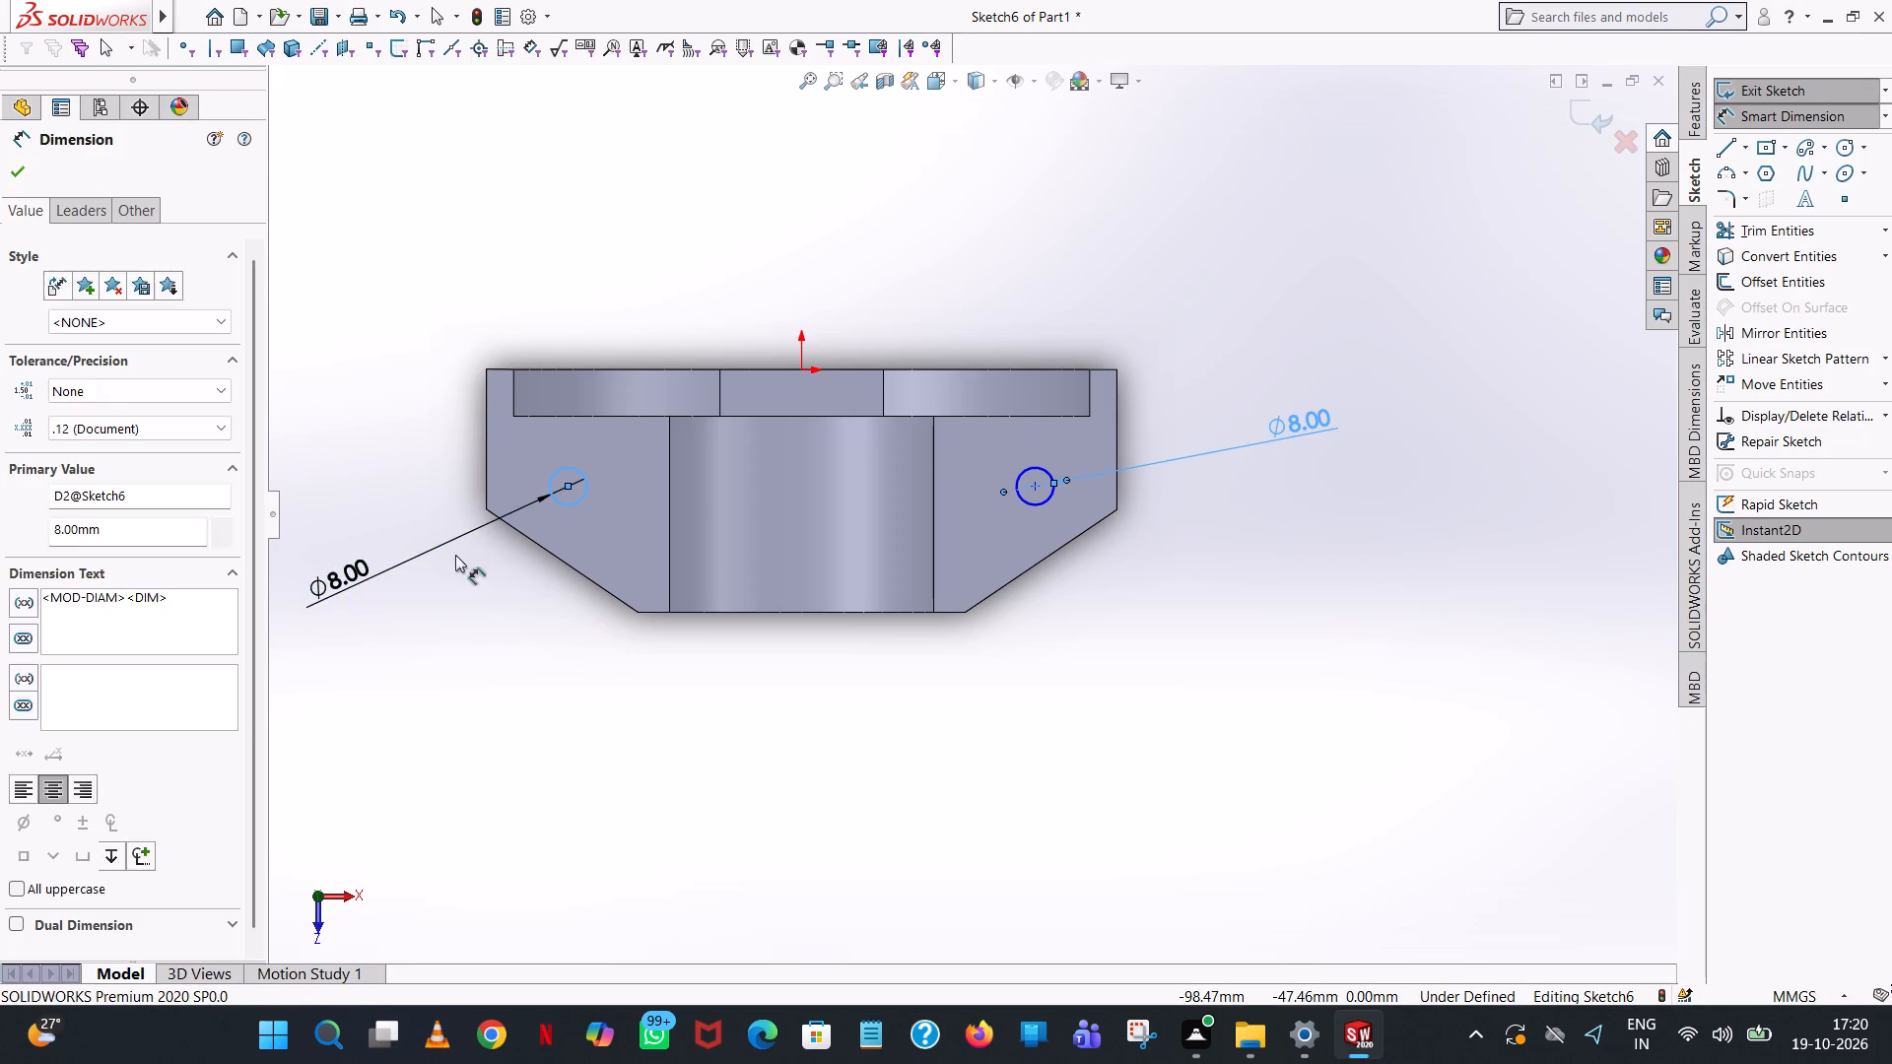
{"action": "left_click", "coordinate": [265, 567]}
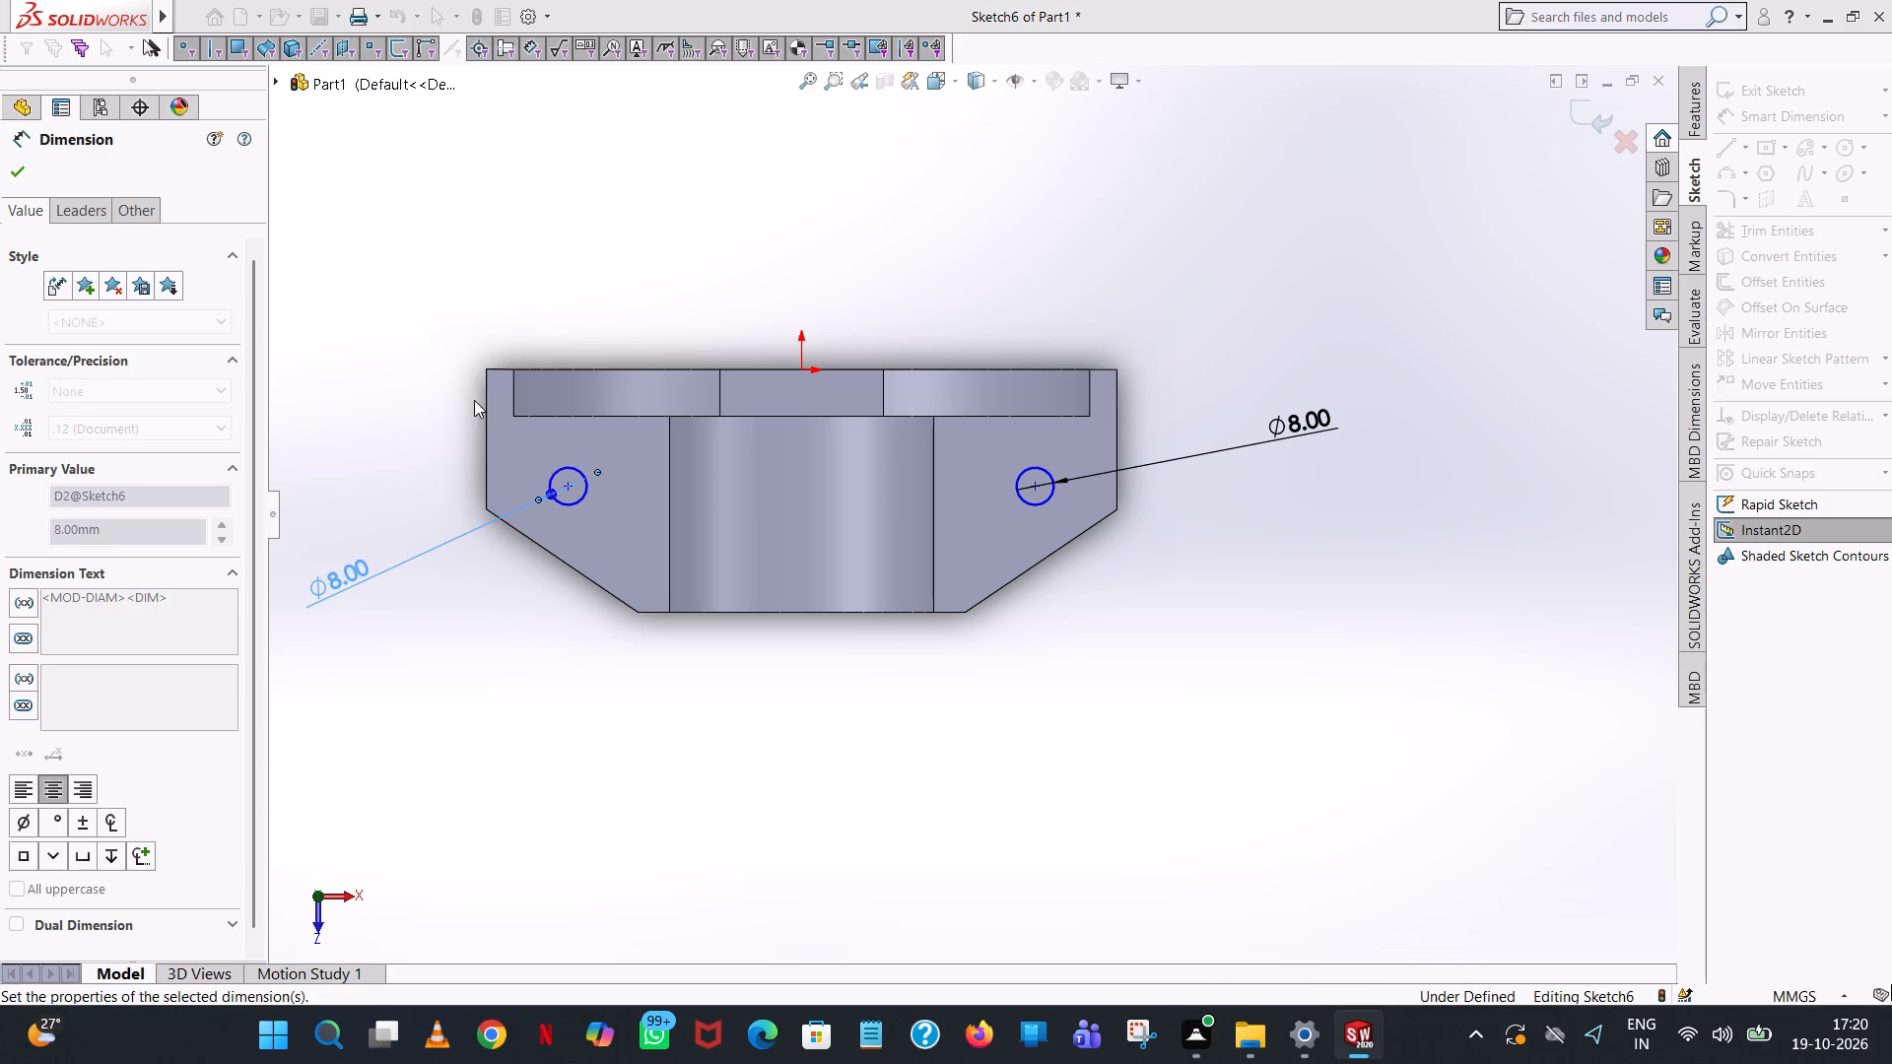
{"action": "left_click", "coordinate": [452, 394]}
Dimension the -X circle's centre from the origin at 25 mm toward the front and 50 mm horizontally.
{"action": "left_click", "coordinate": [567, 488]}
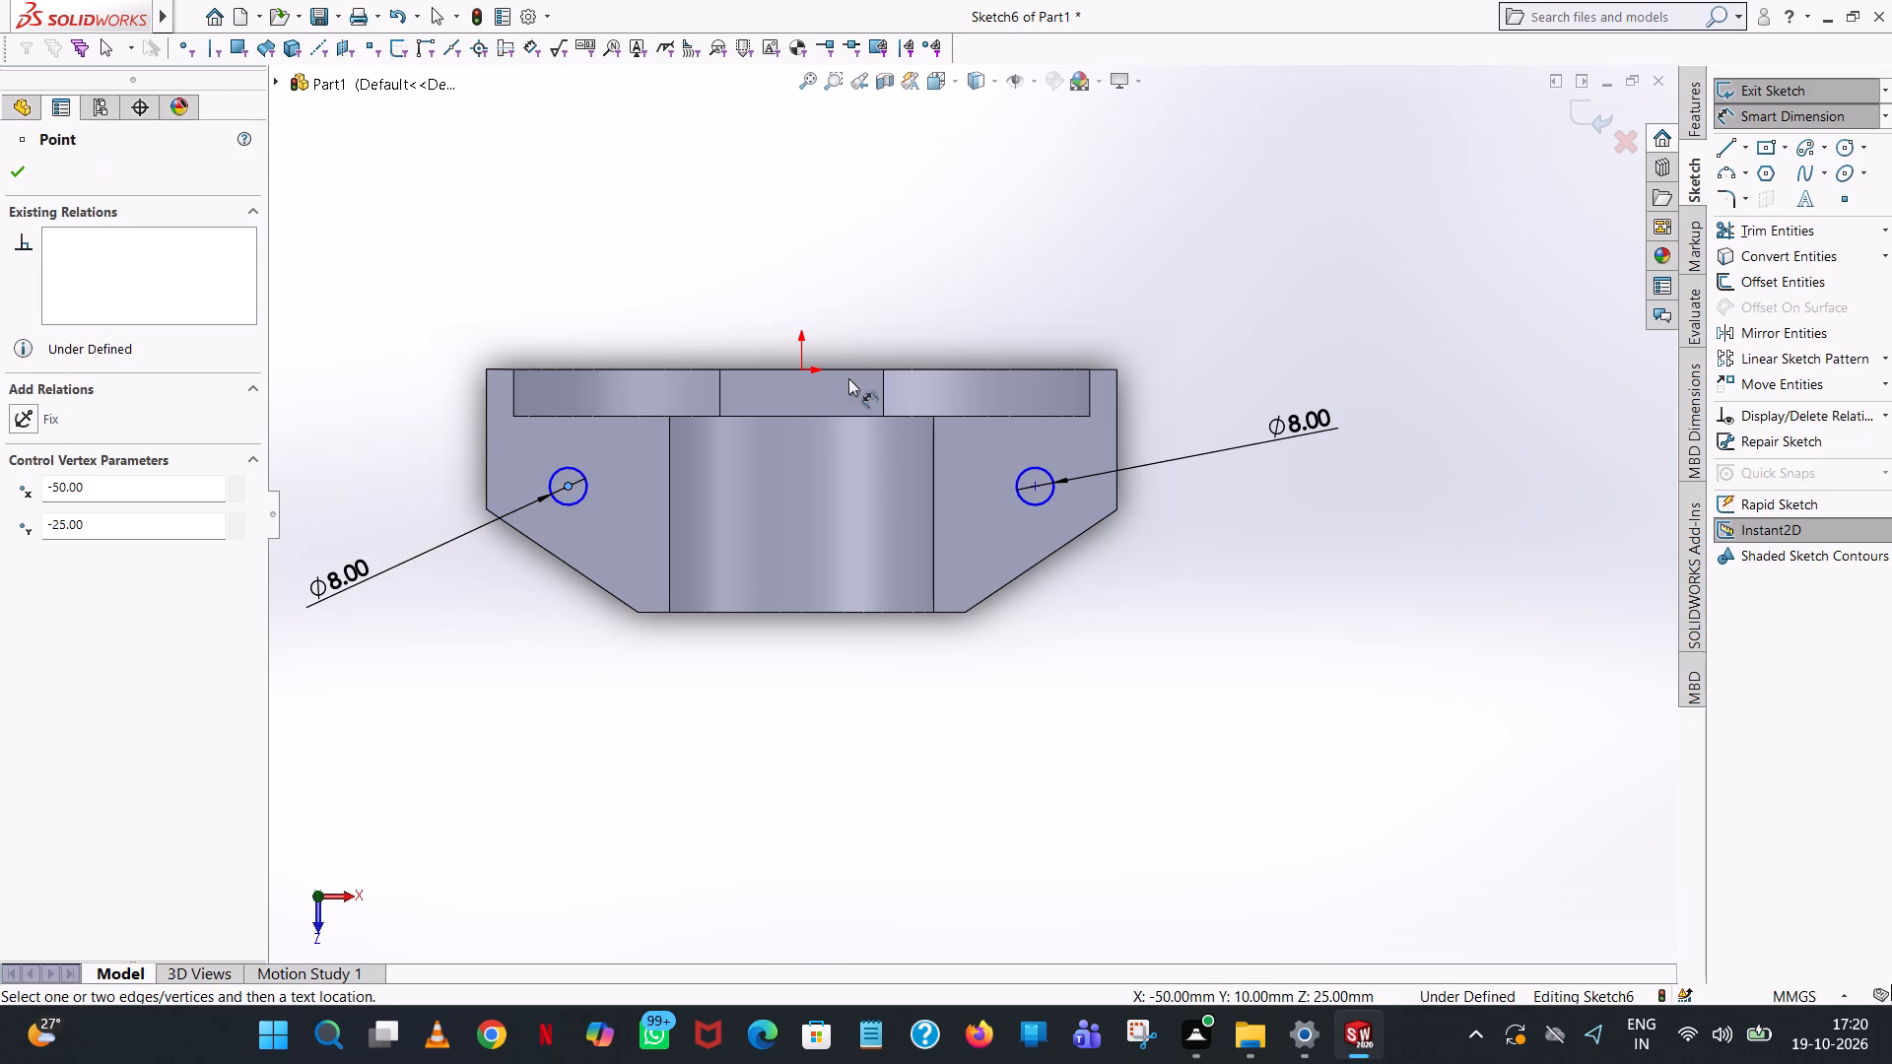
{"action": "left_click", "coordinate": [802, 372]}
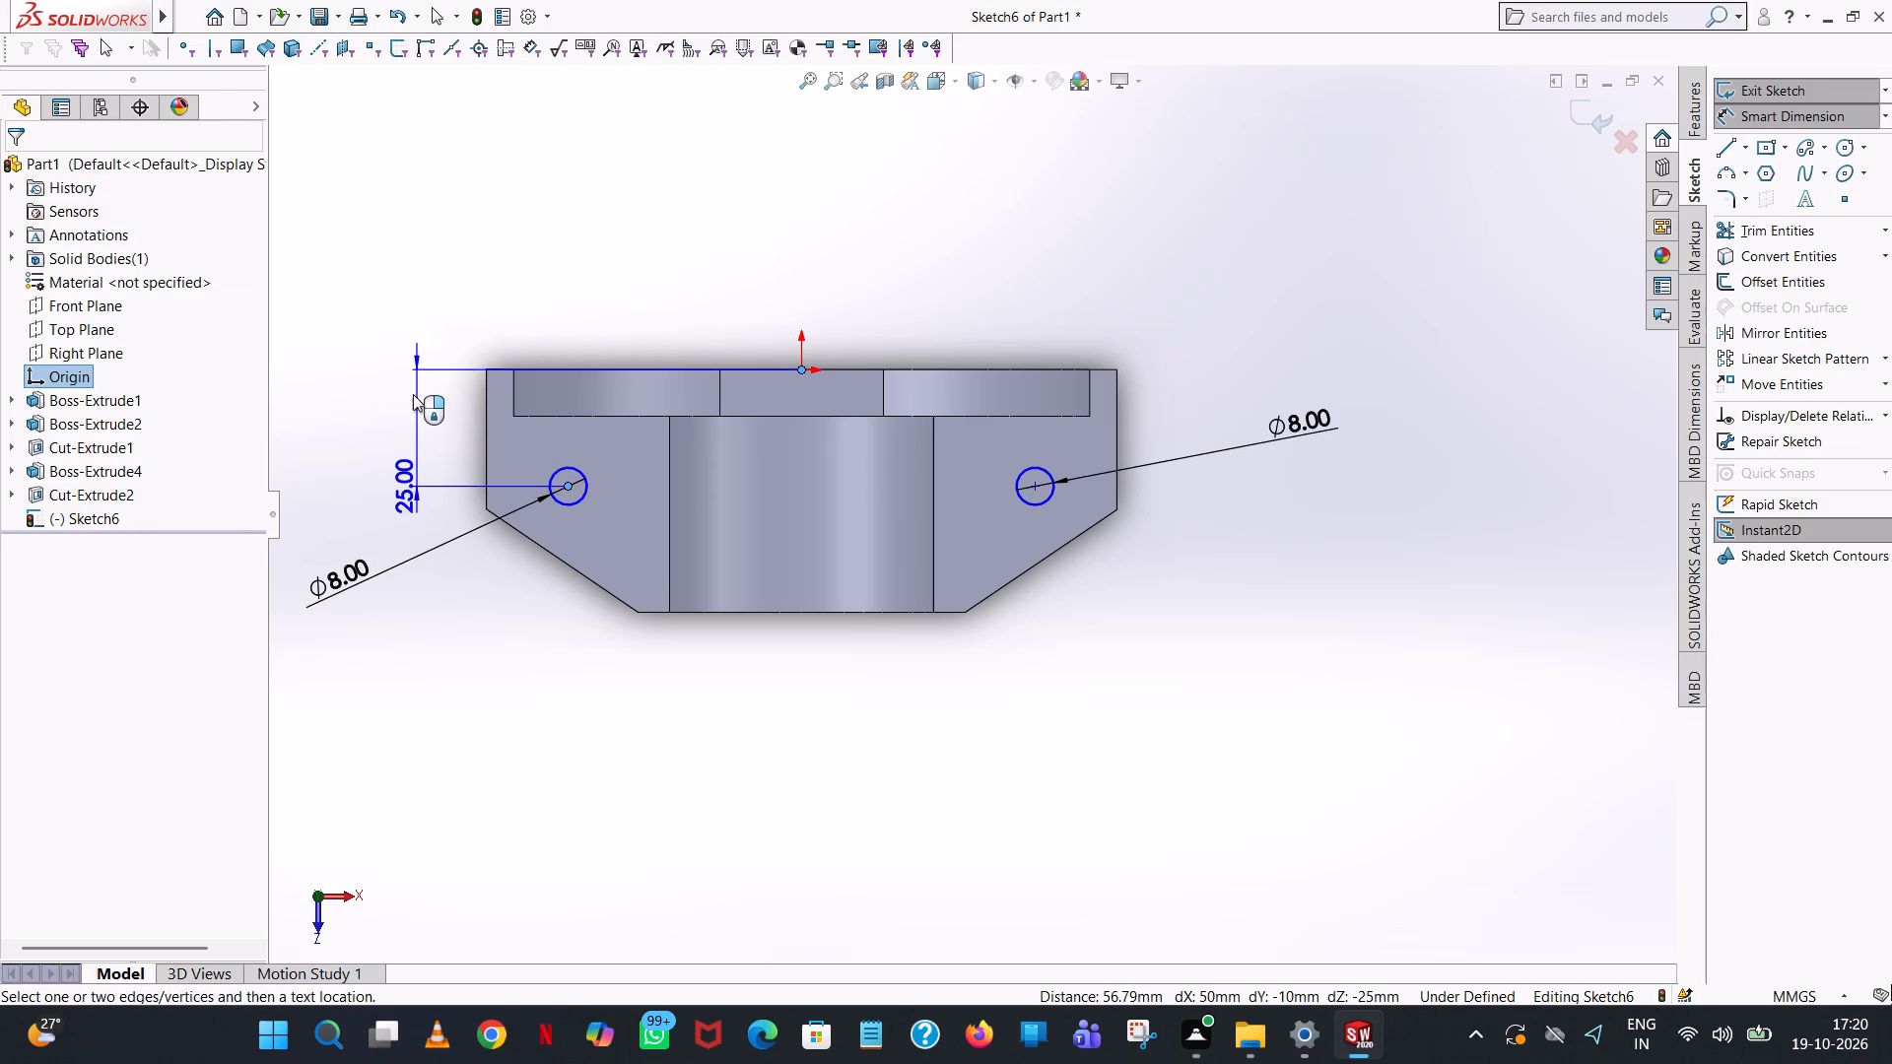
{"action": "left_click", "coordinate": [413, 394]}
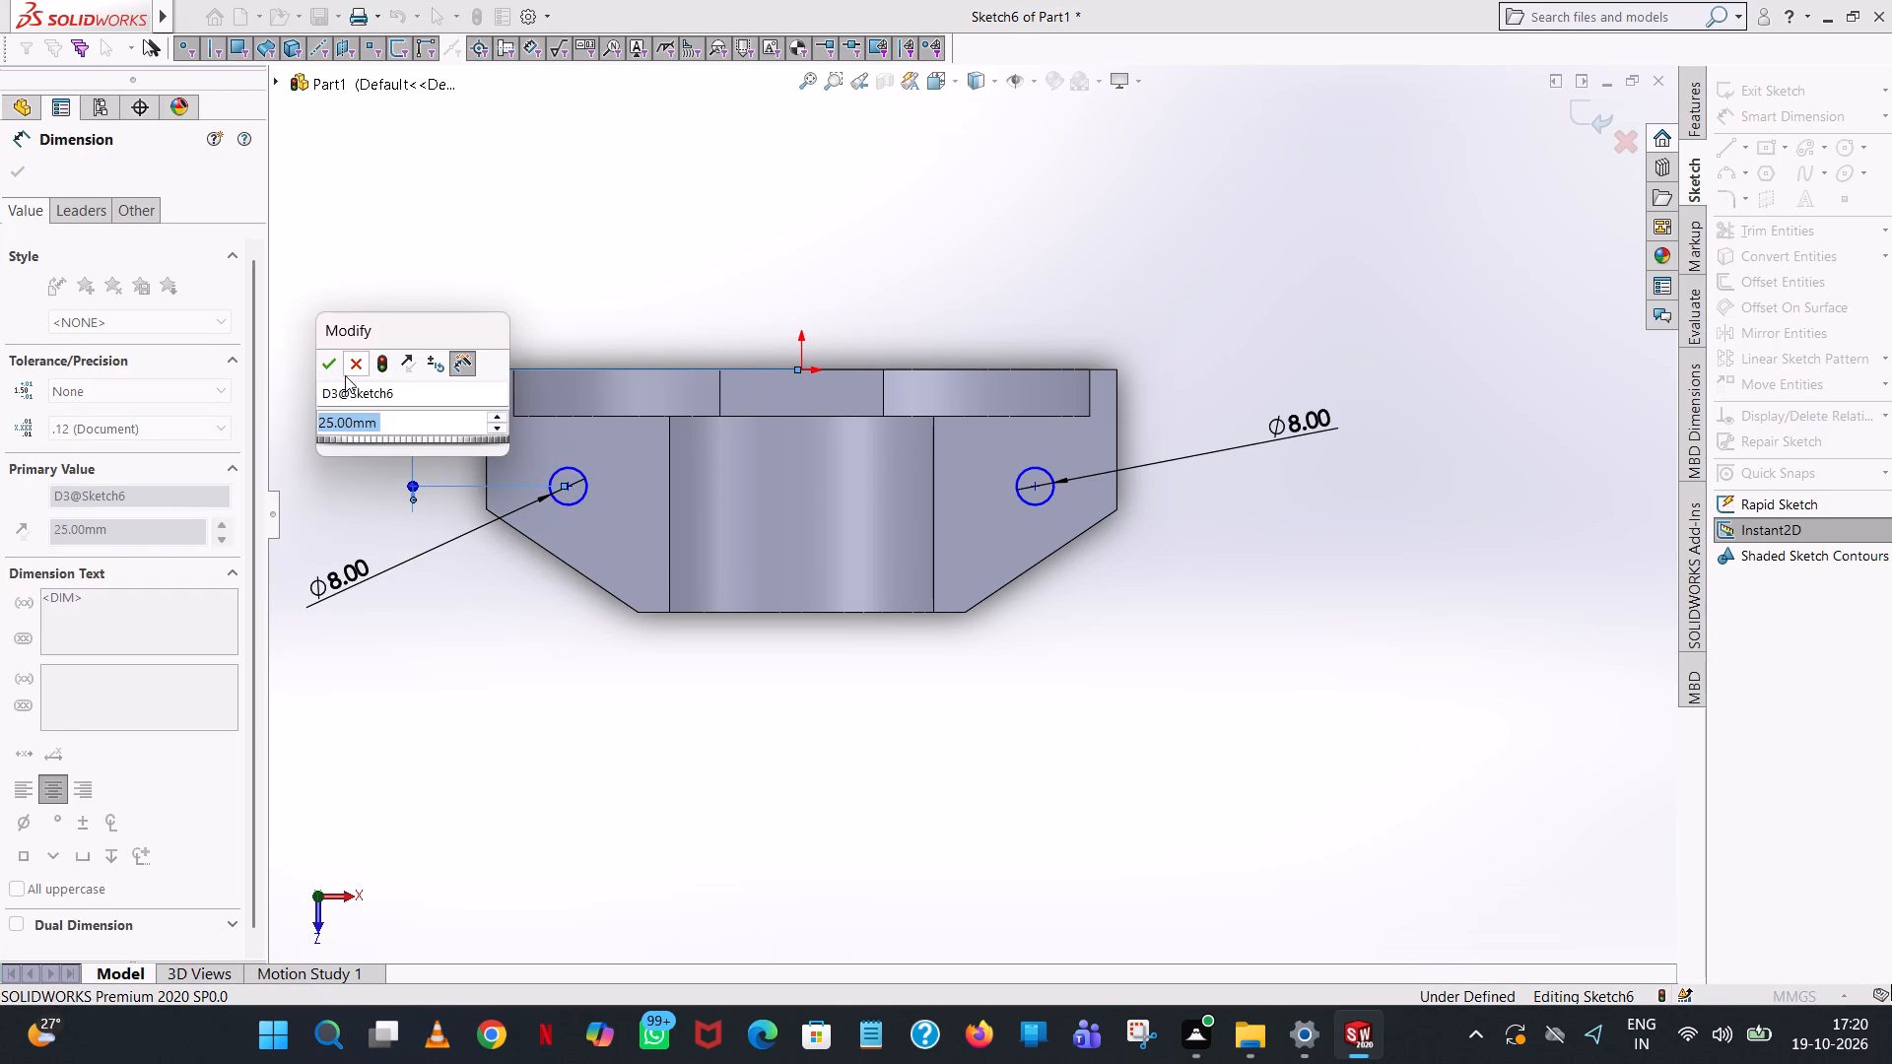
{"action": "left_click", "coordinate": [340, 370]}
{"action": "left_click", "coordinate": [568, 203]}
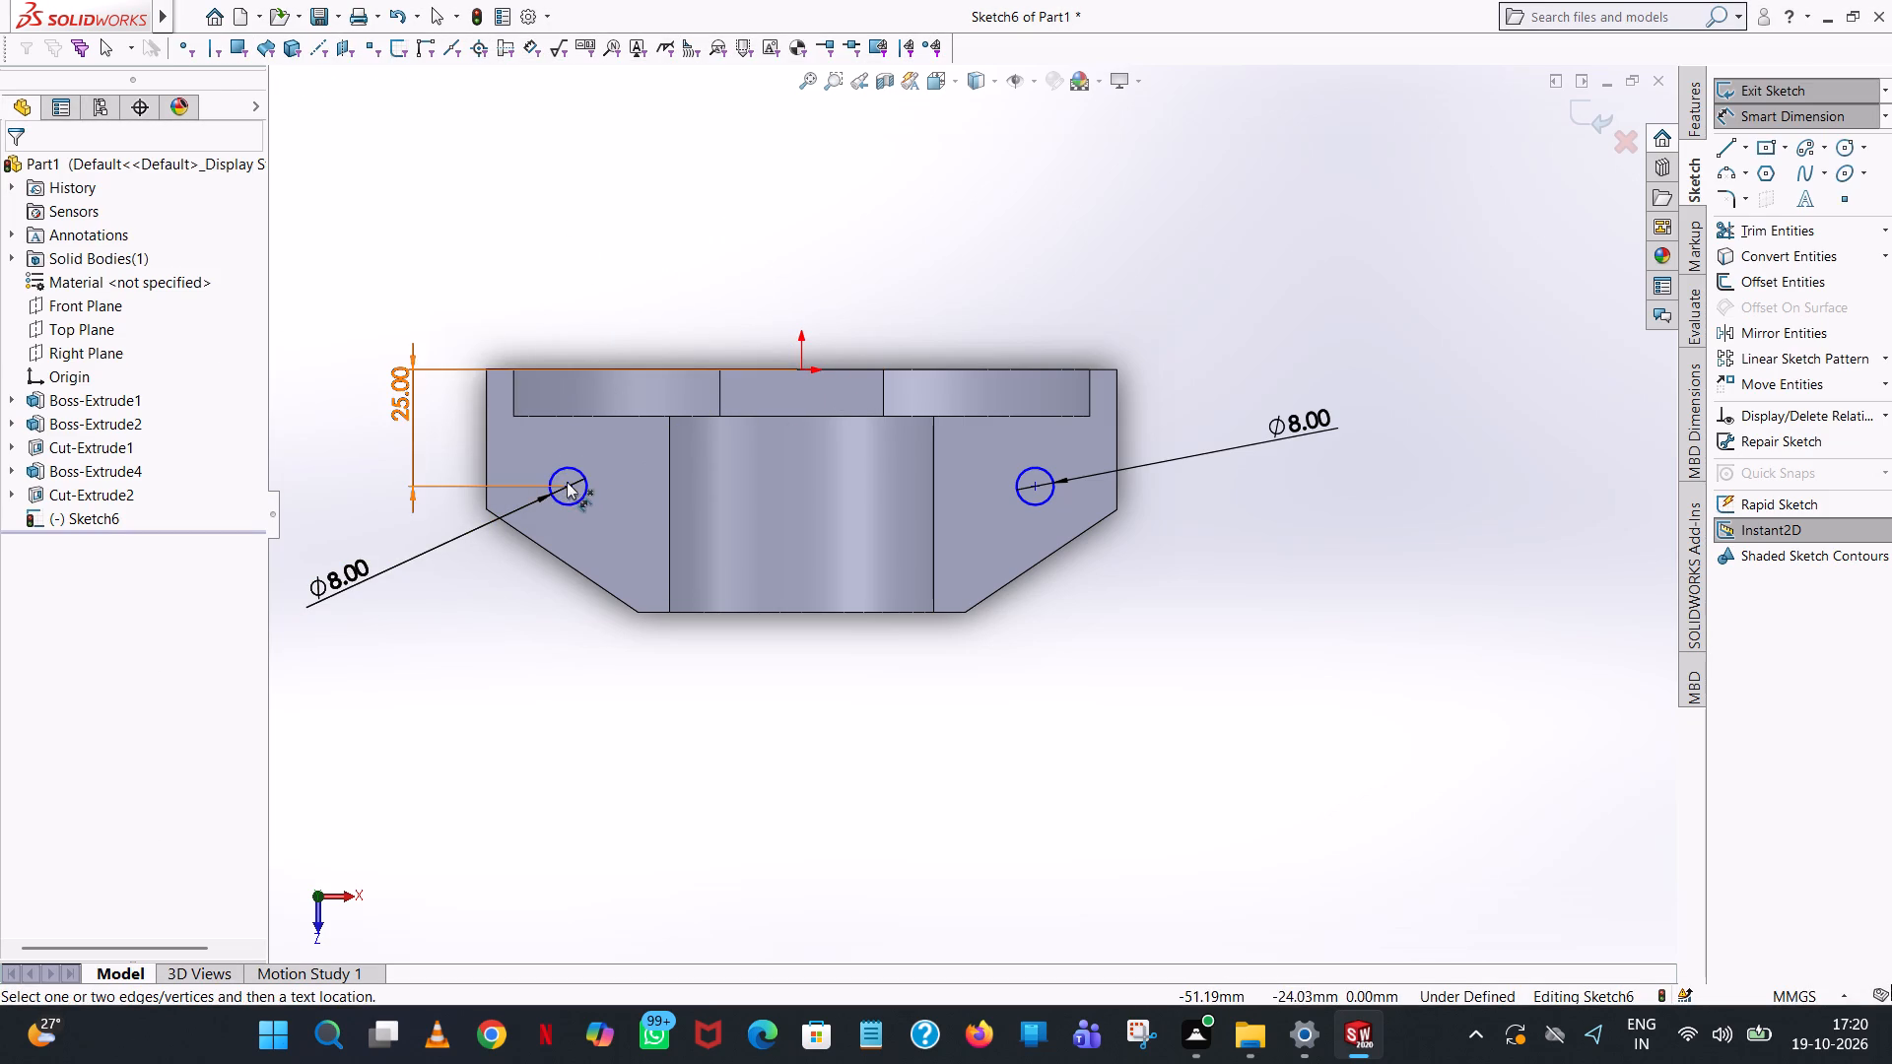
{"action": "left_click", "coordinate": [568, 485]}
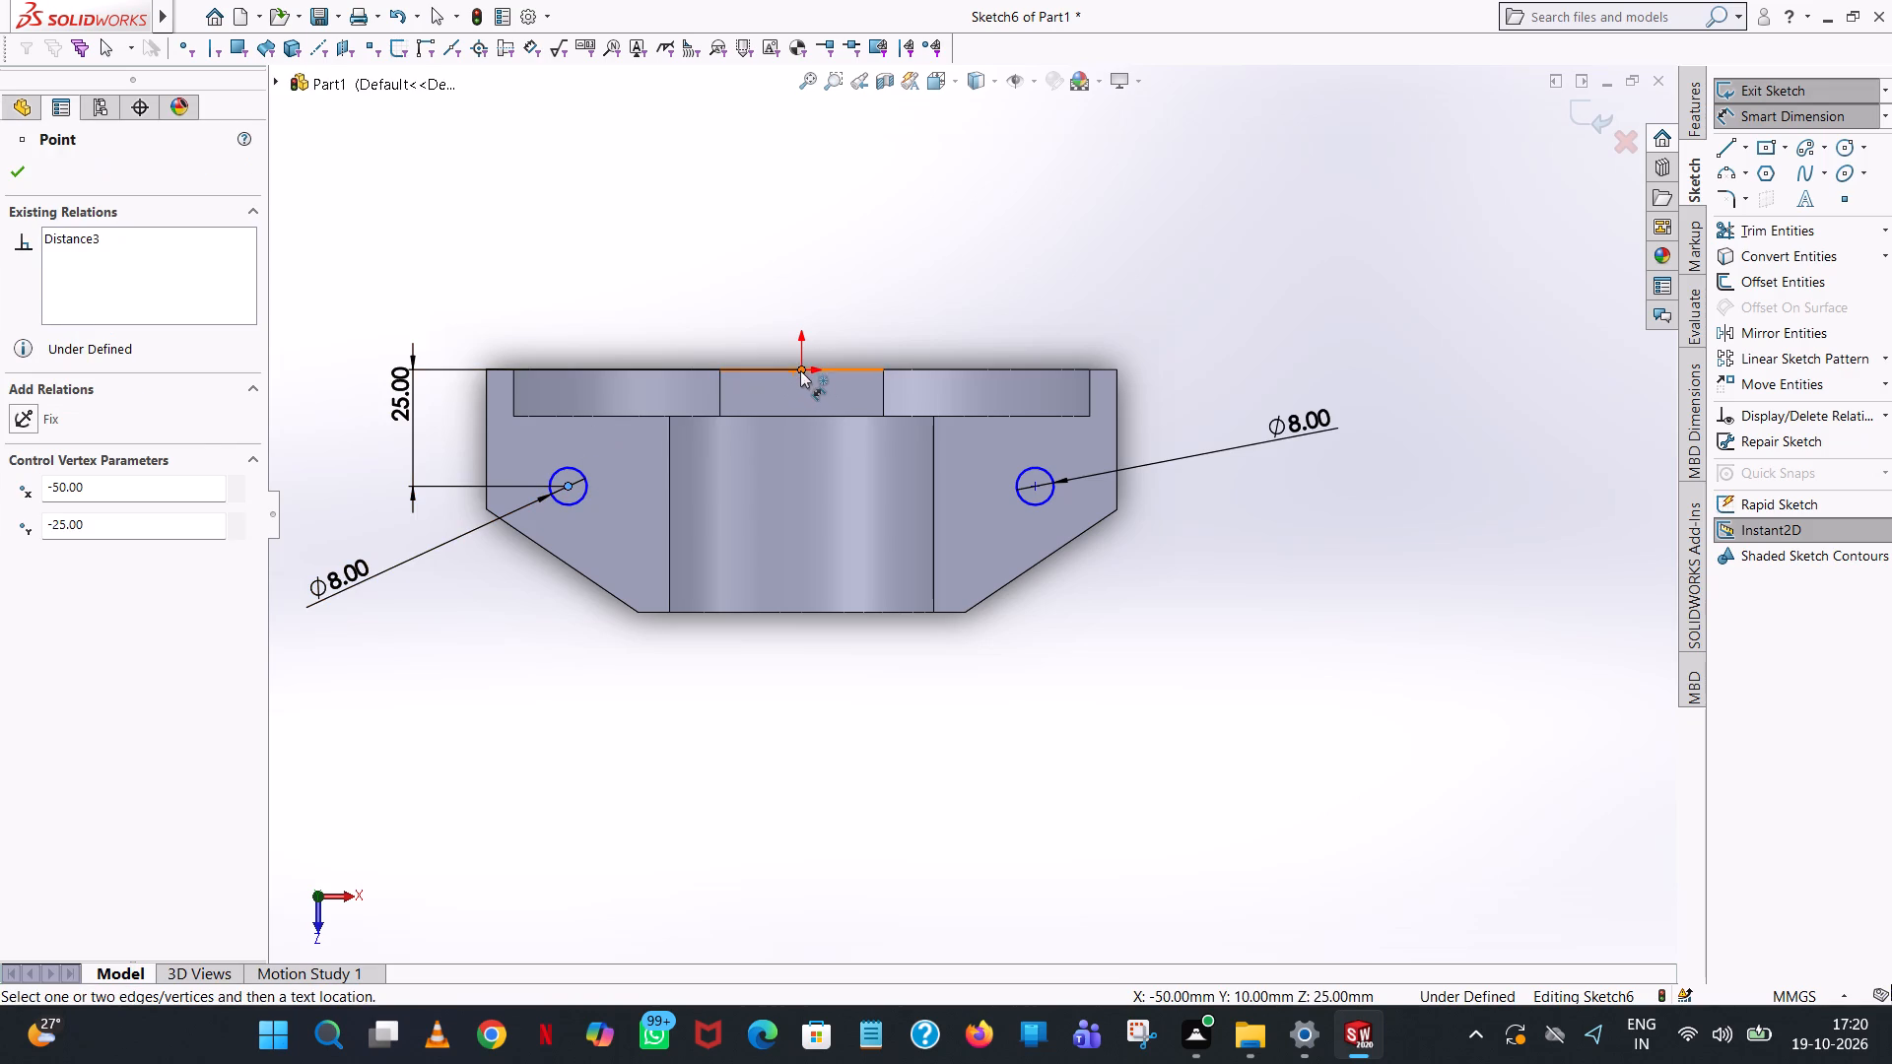
{"action": "left_click", "coordinate": [800, 370]}
{"action": "left_click", "coordinate": [716, 261]}
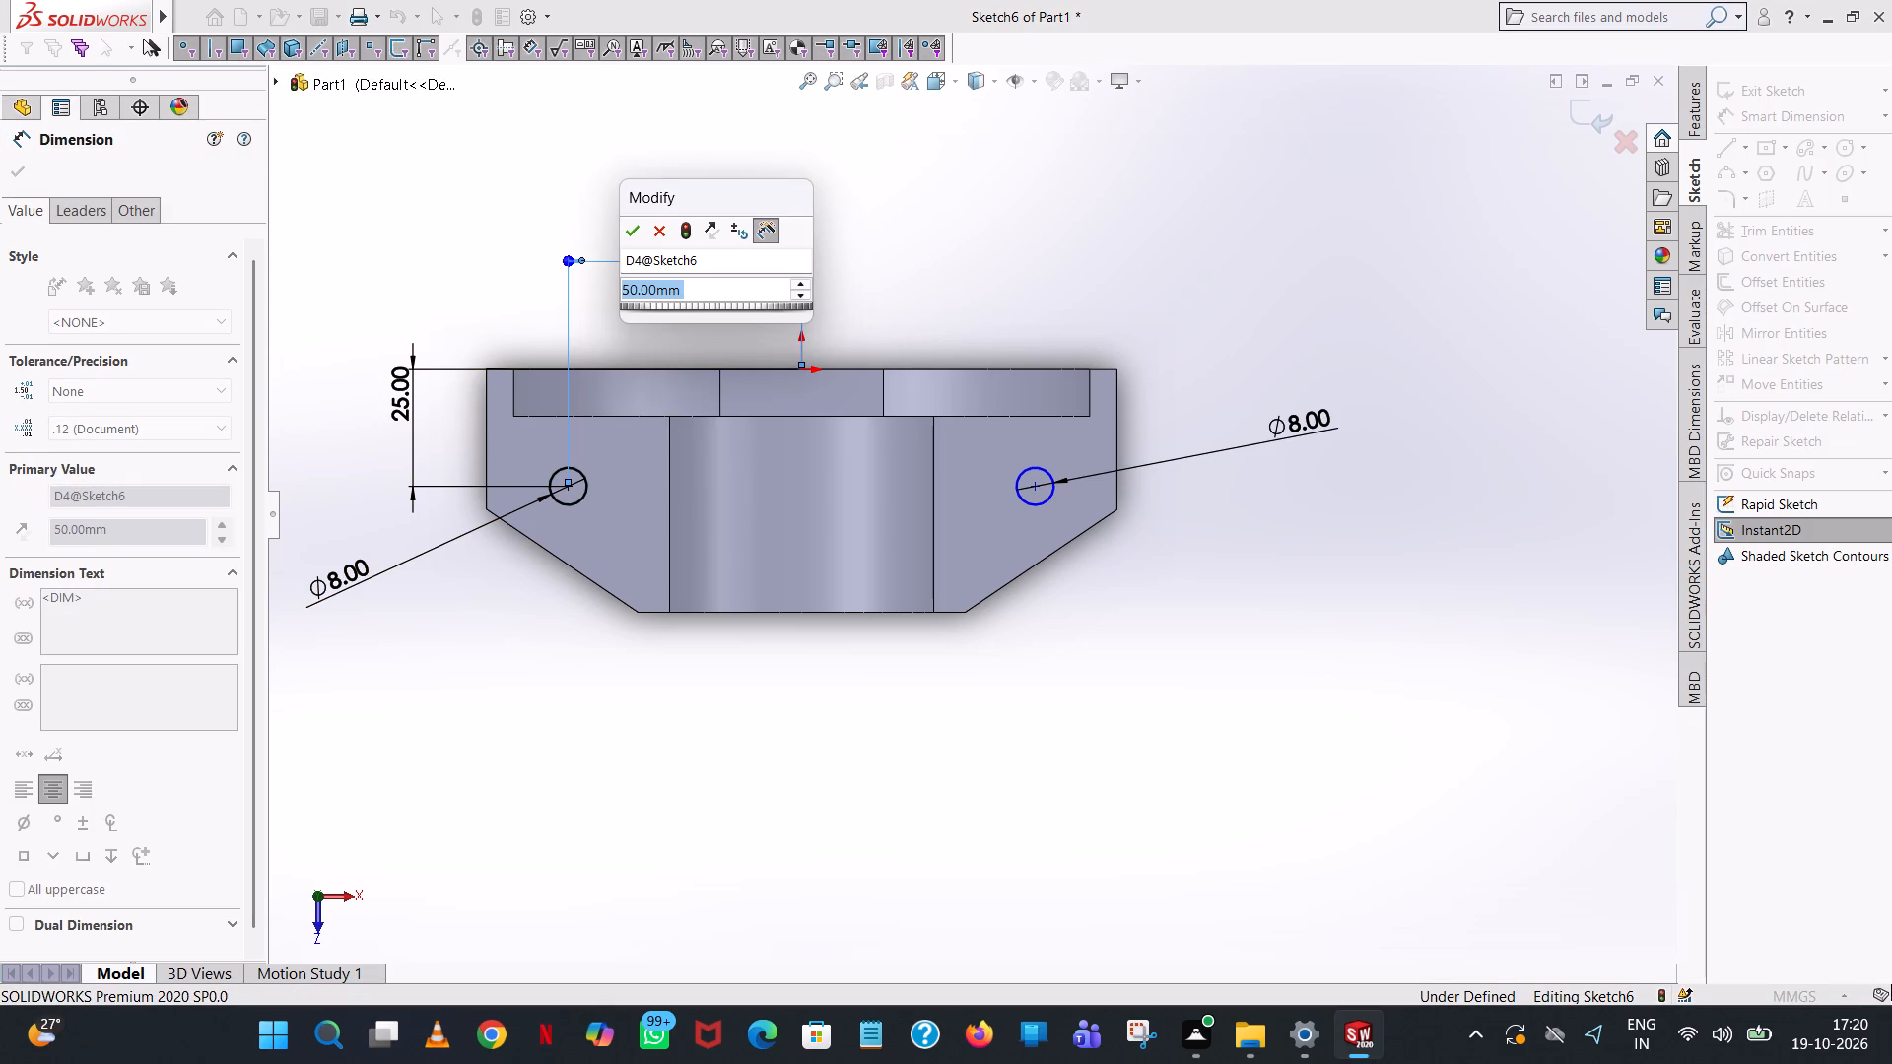
{"action": "left_click", "coordinate": [635, 234]}
{"action": "left_click", "coordinate": [1036, 253]}
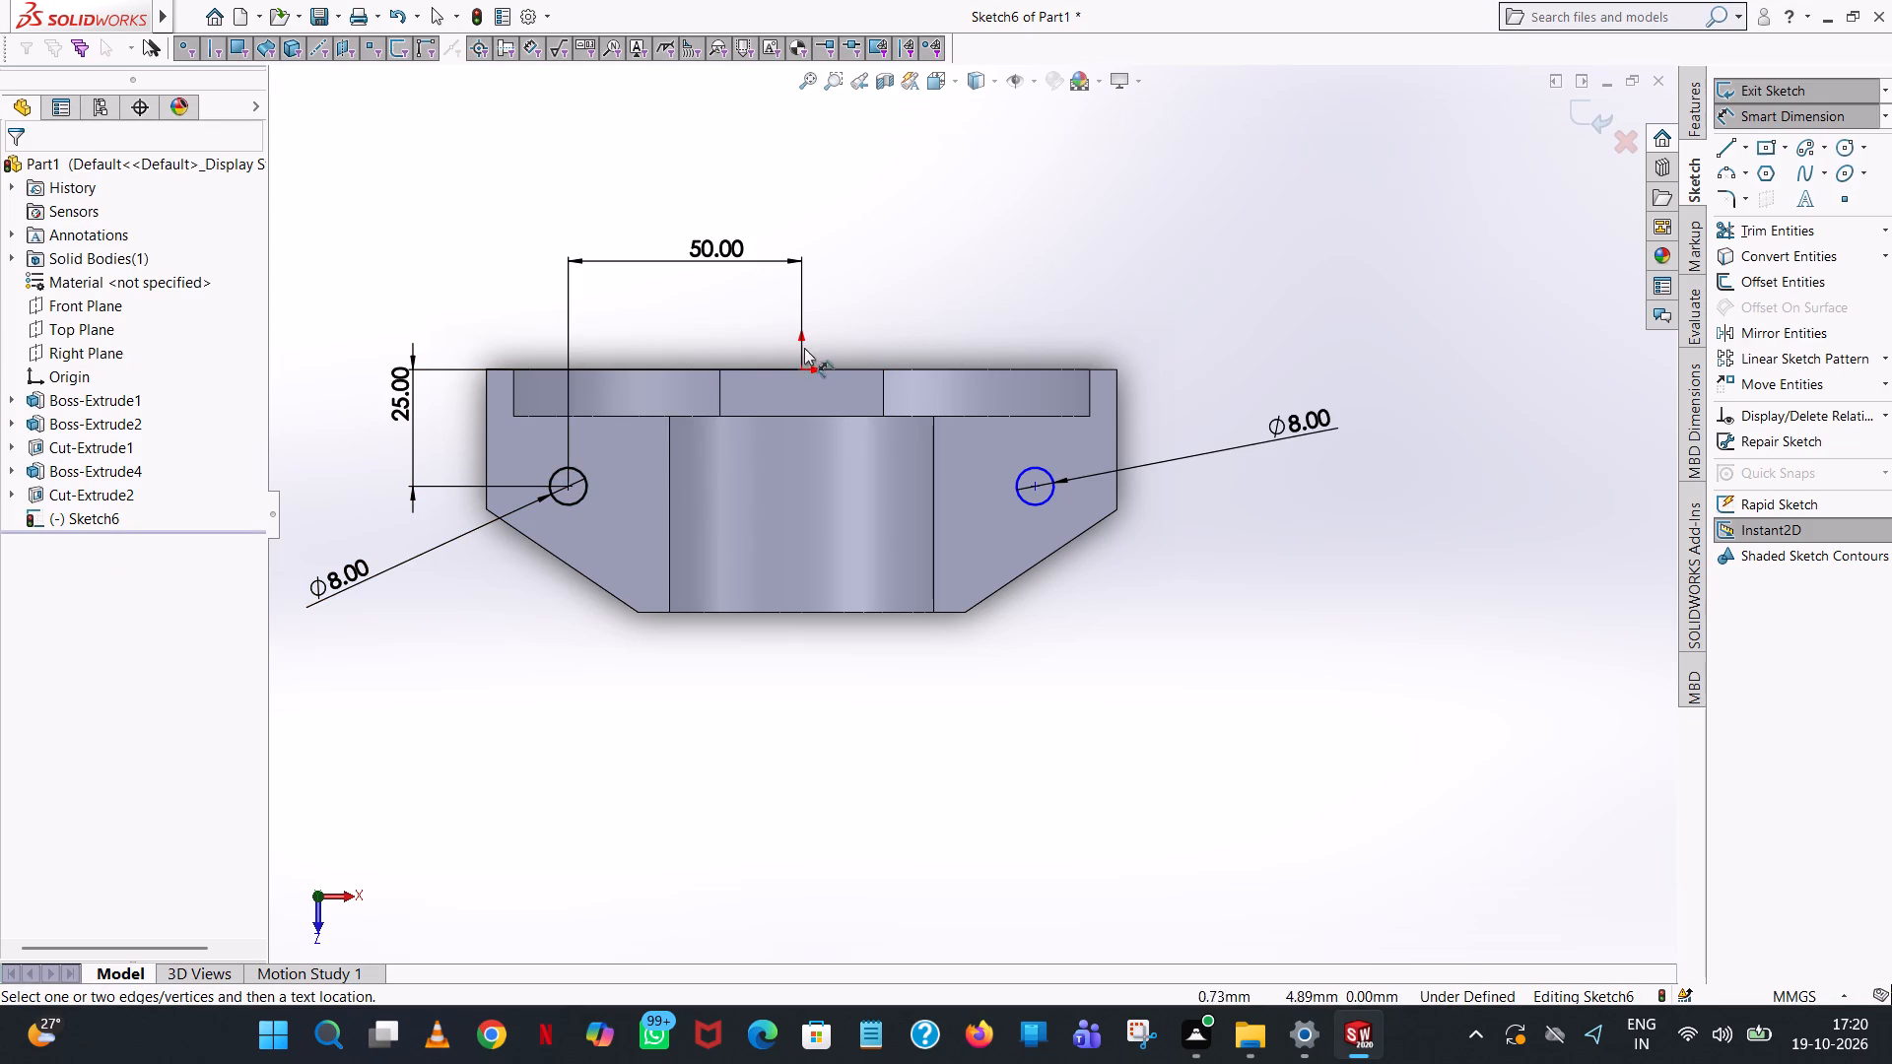
Dimension the +X circle's centre from the origin at 50 mm horizontally and 25 mm toward the front.
{"action": "left_click", "coordinate": [803, 372]}
{"action": "left_click", "coordinate": [1038, 486]}
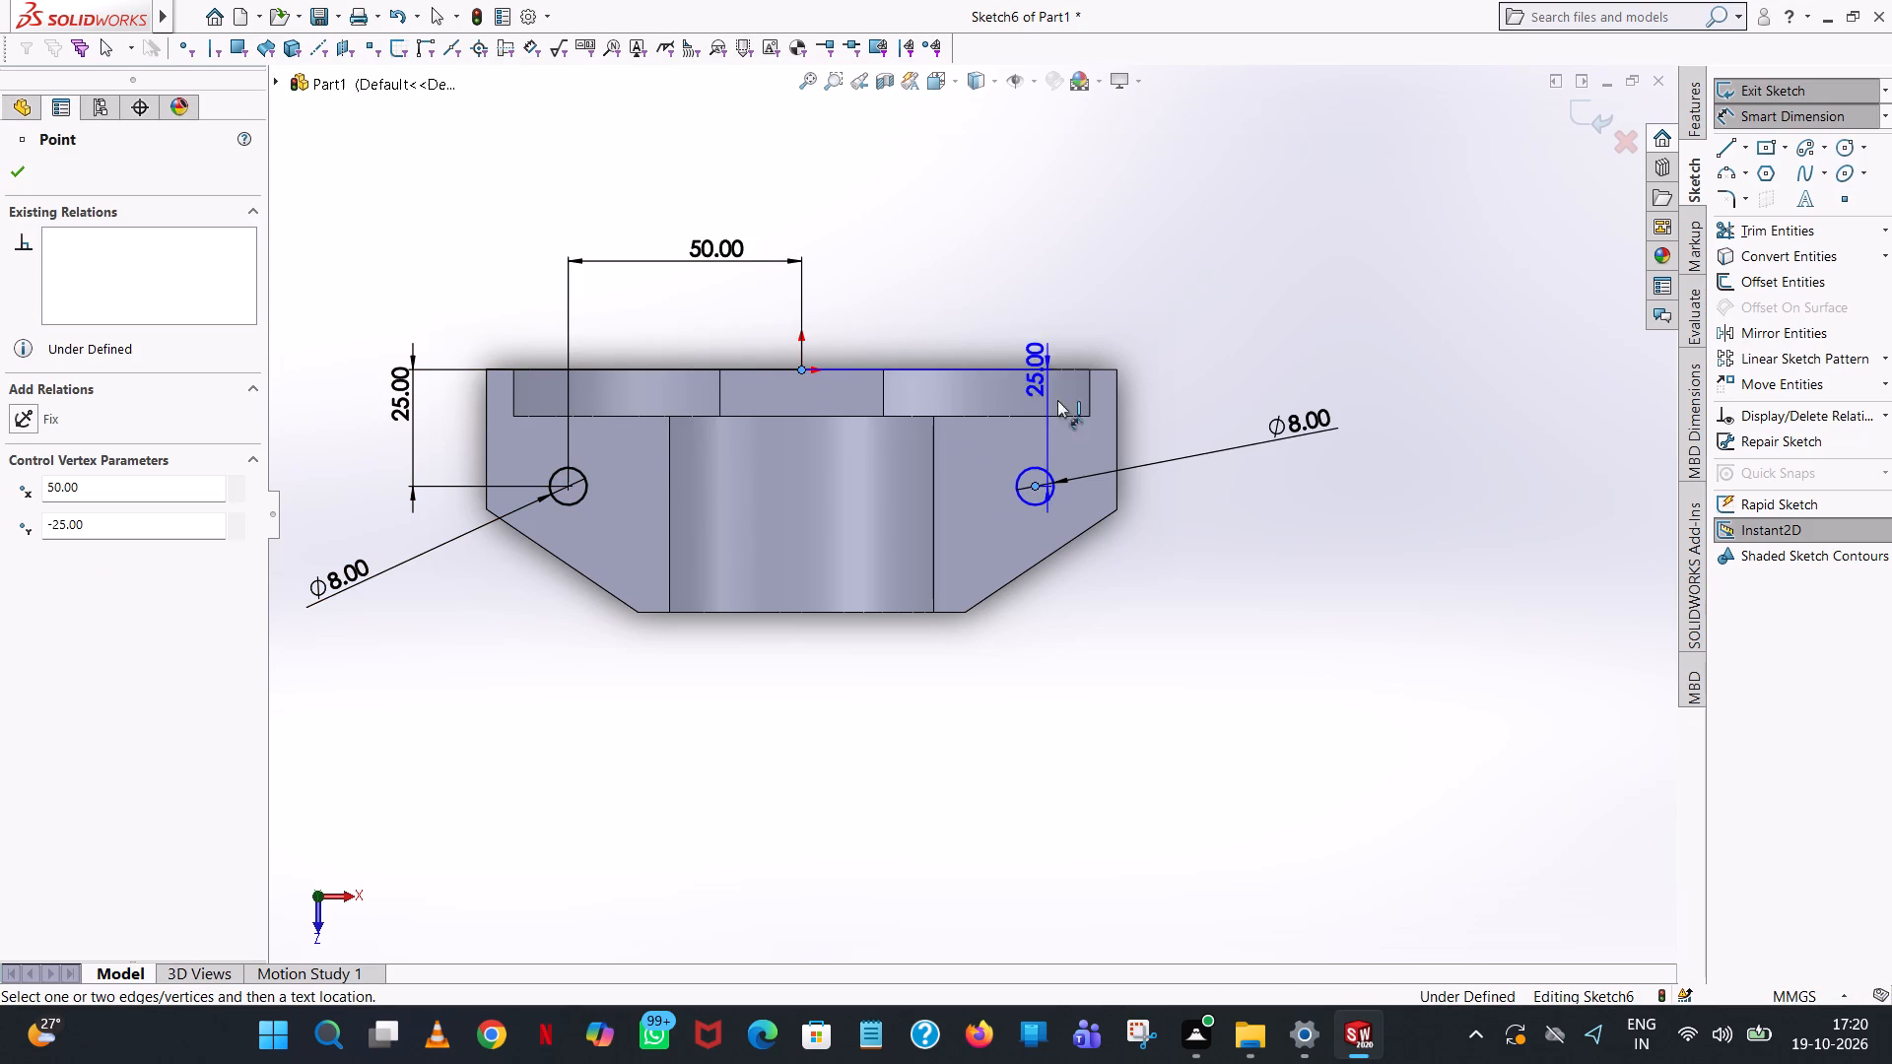
{"action": "left_click", "coordinate": [1001, 281]}
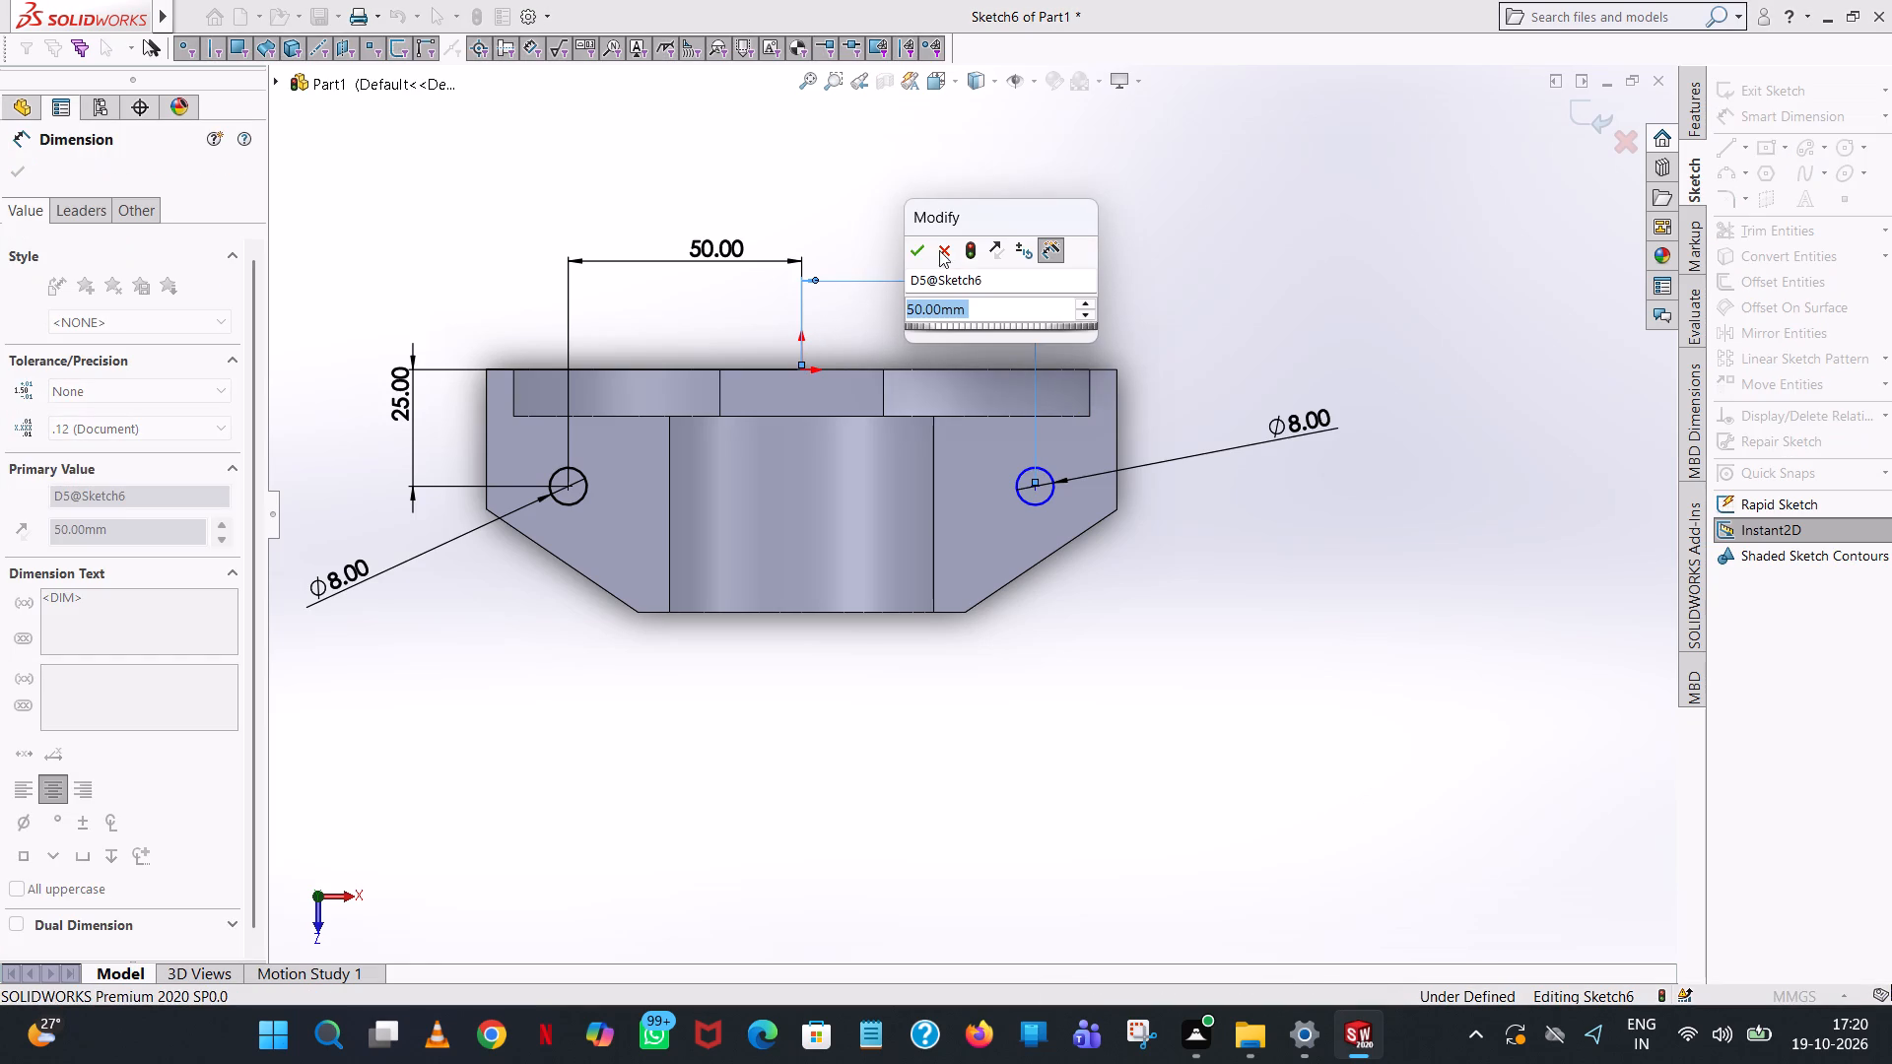
{"action": "left_click", "coordinate": [908, 256]}
{"action": "left_click", "coordinate": [1028, 188]}
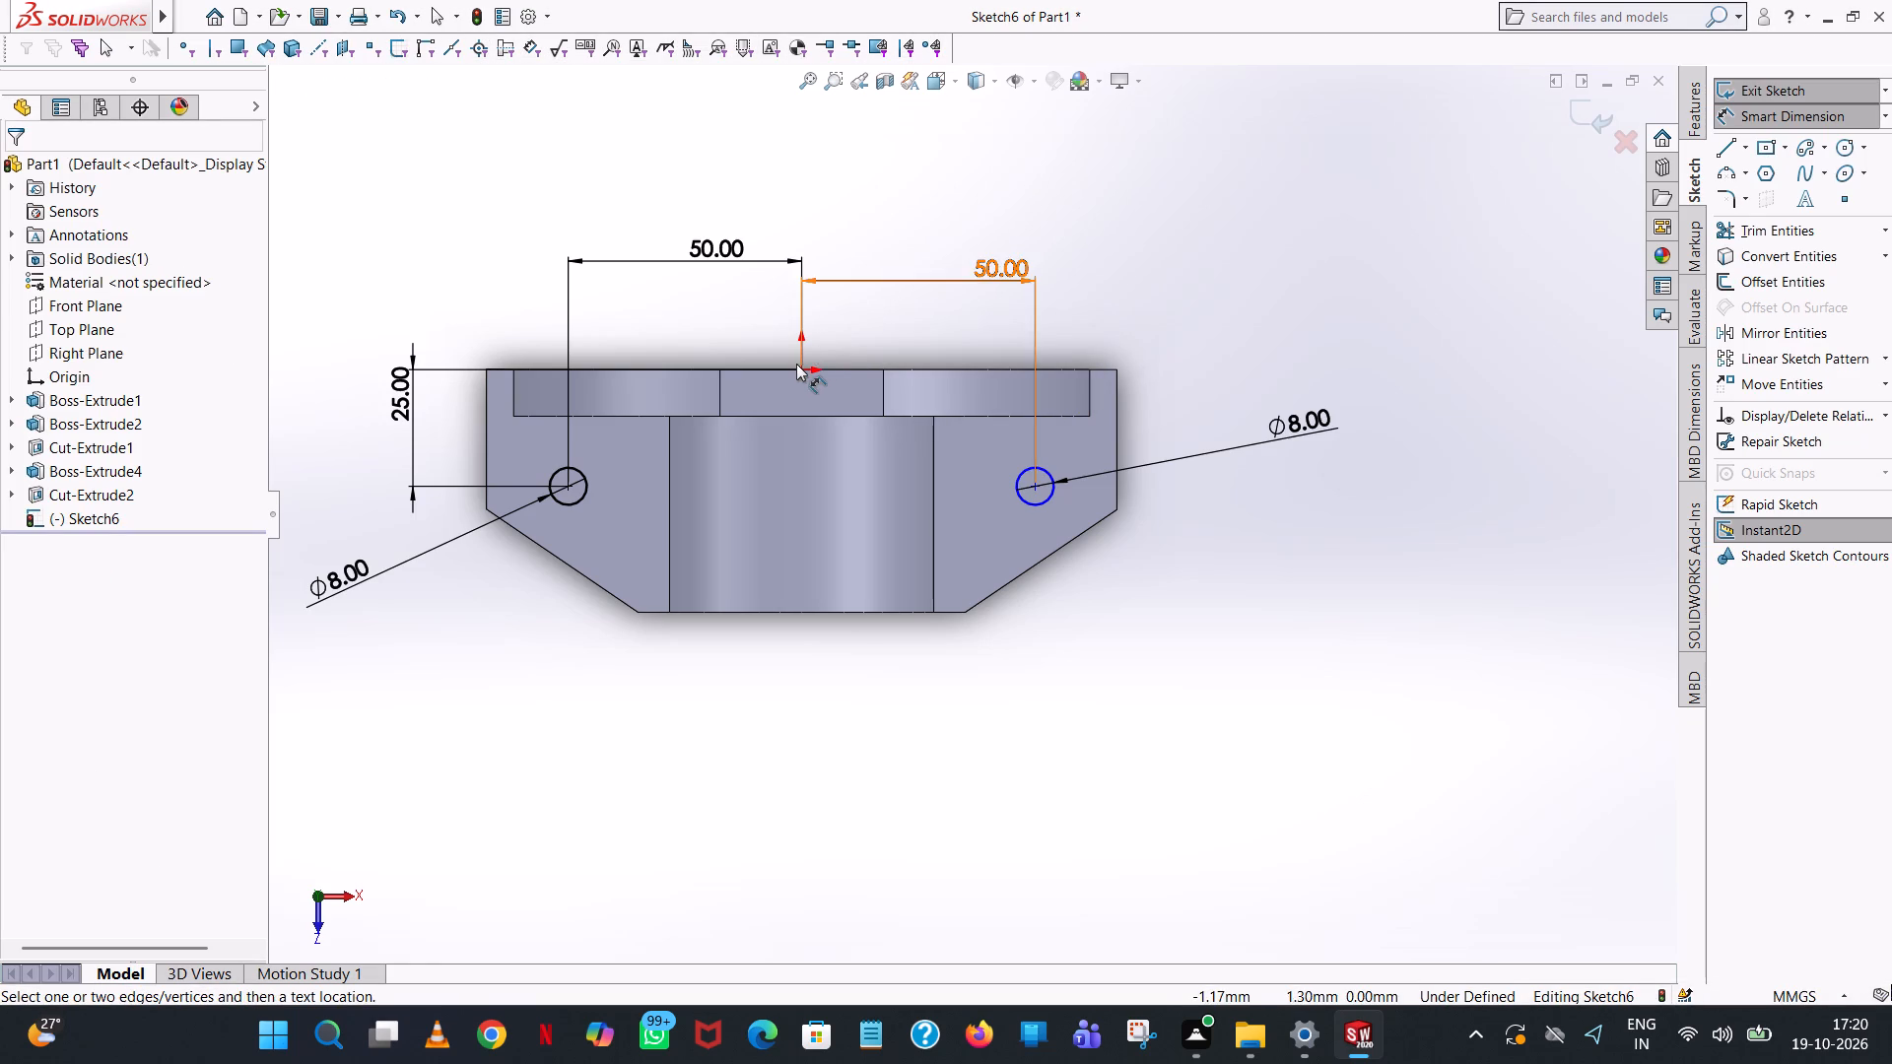
{"action": "left_click", "coordinate": [804, 373]}
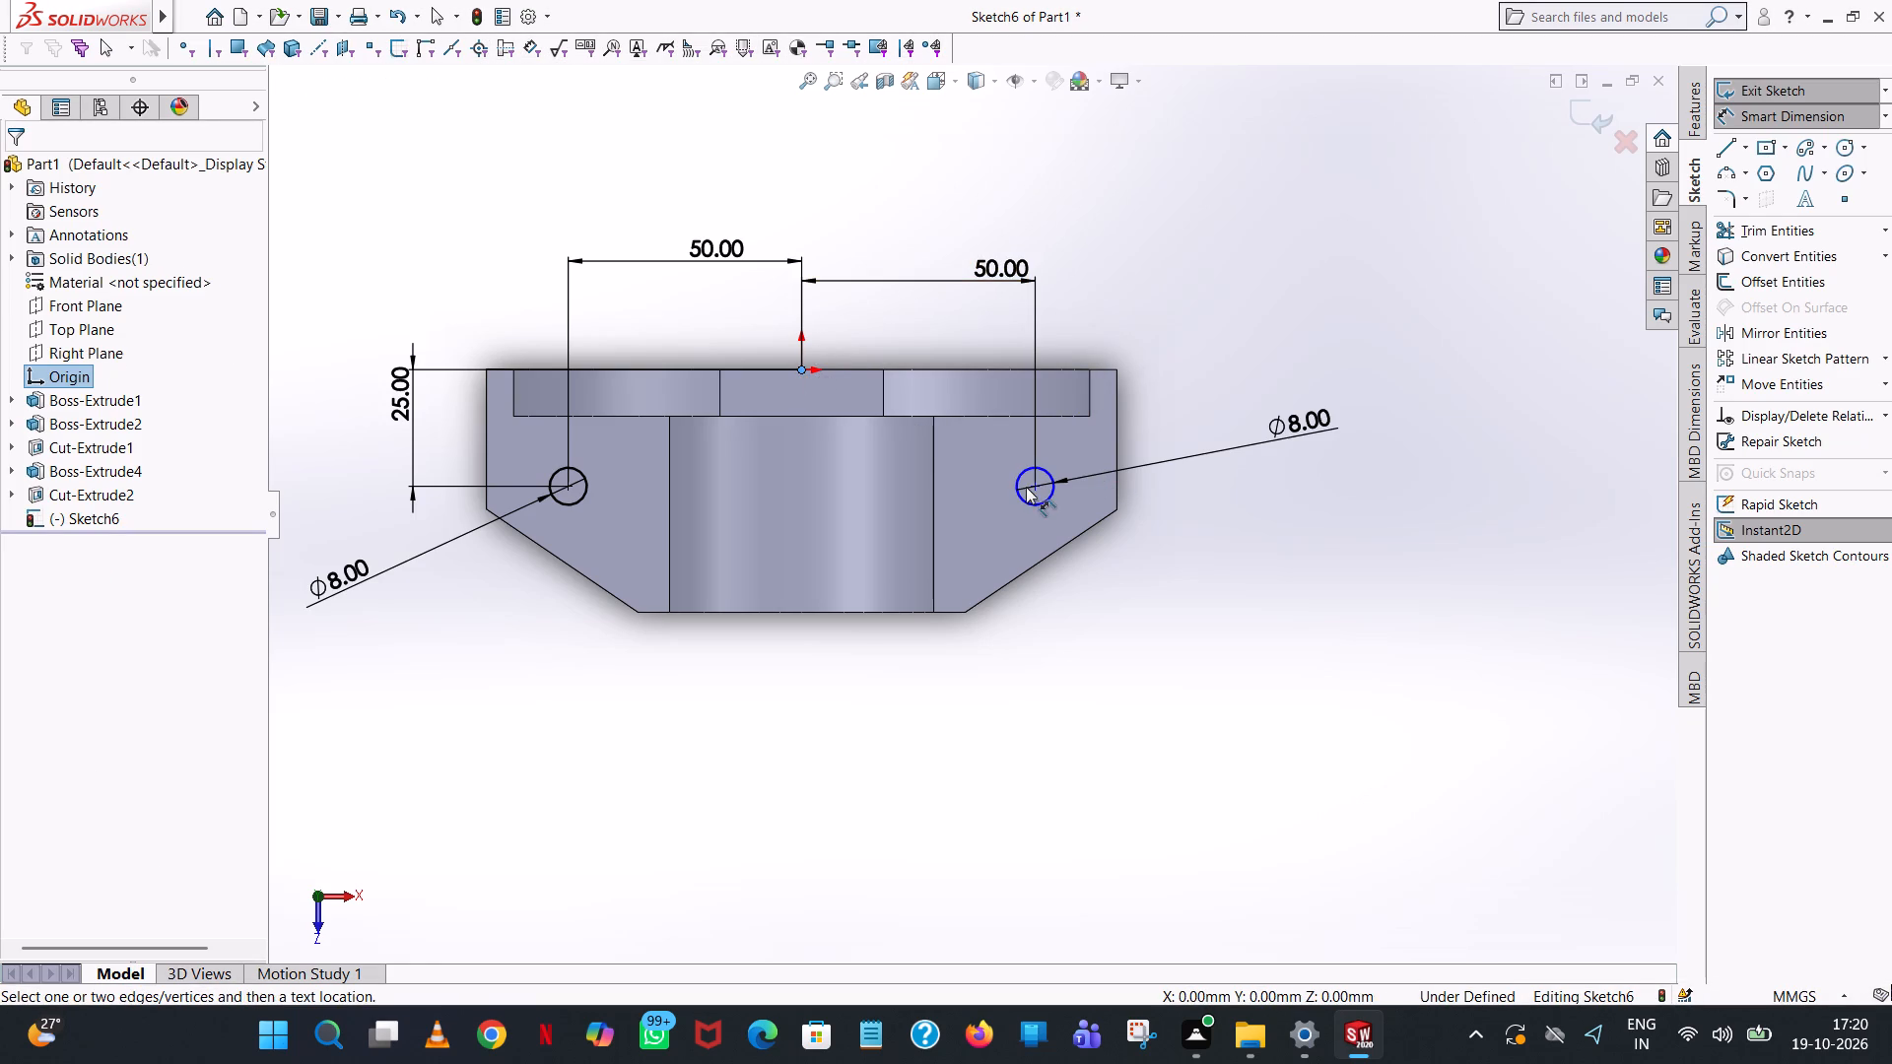
{"action": "left_click", "coordinate": [1038, 485]}
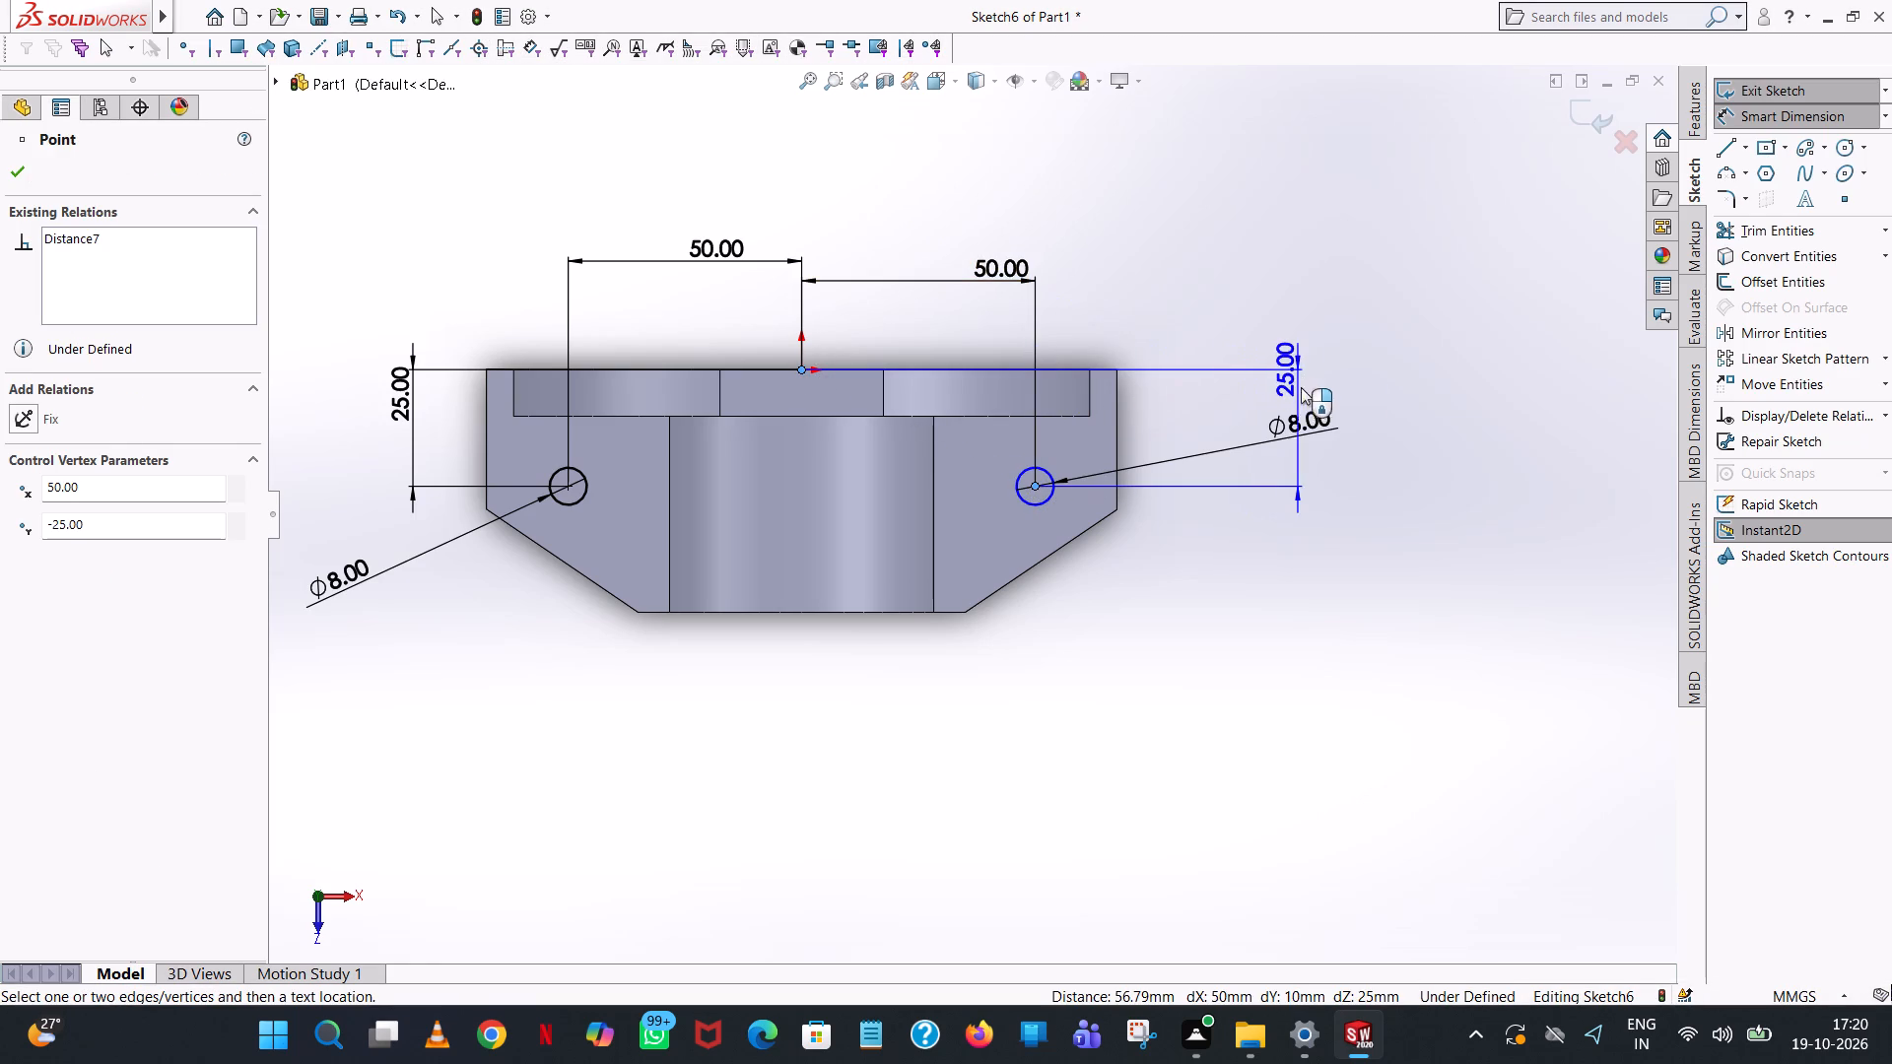
{"action": "left_click", "coordinate": [1439, 387]}
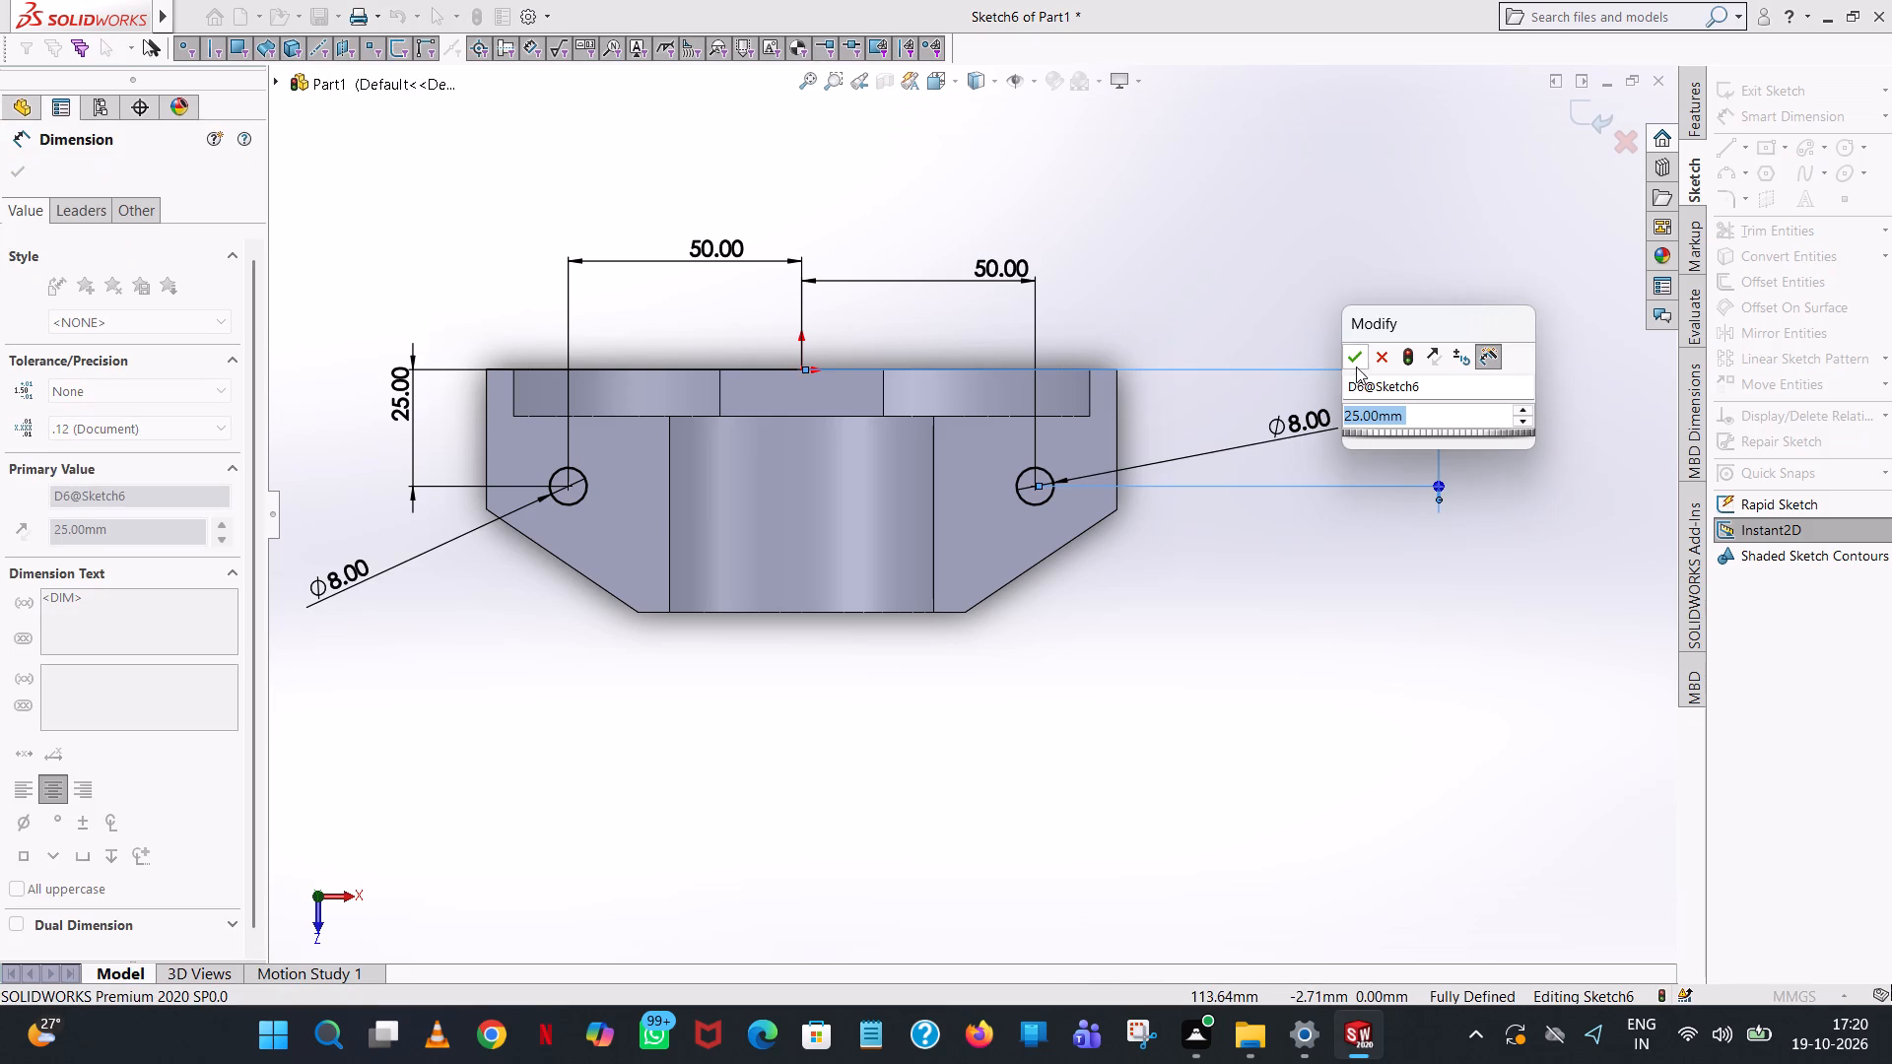
{"action": "left_click", "coordinate": [1356, 366]}
{"action": "left_click", "coordinate": [1266, 604]}
Cut both circles through the base with a blind Extruded Cut, extending its depth past the base's underside.
{"action": "middle_click_drag", "start_coordinate": [1093, 492], "coordinate": [1182, 78]}
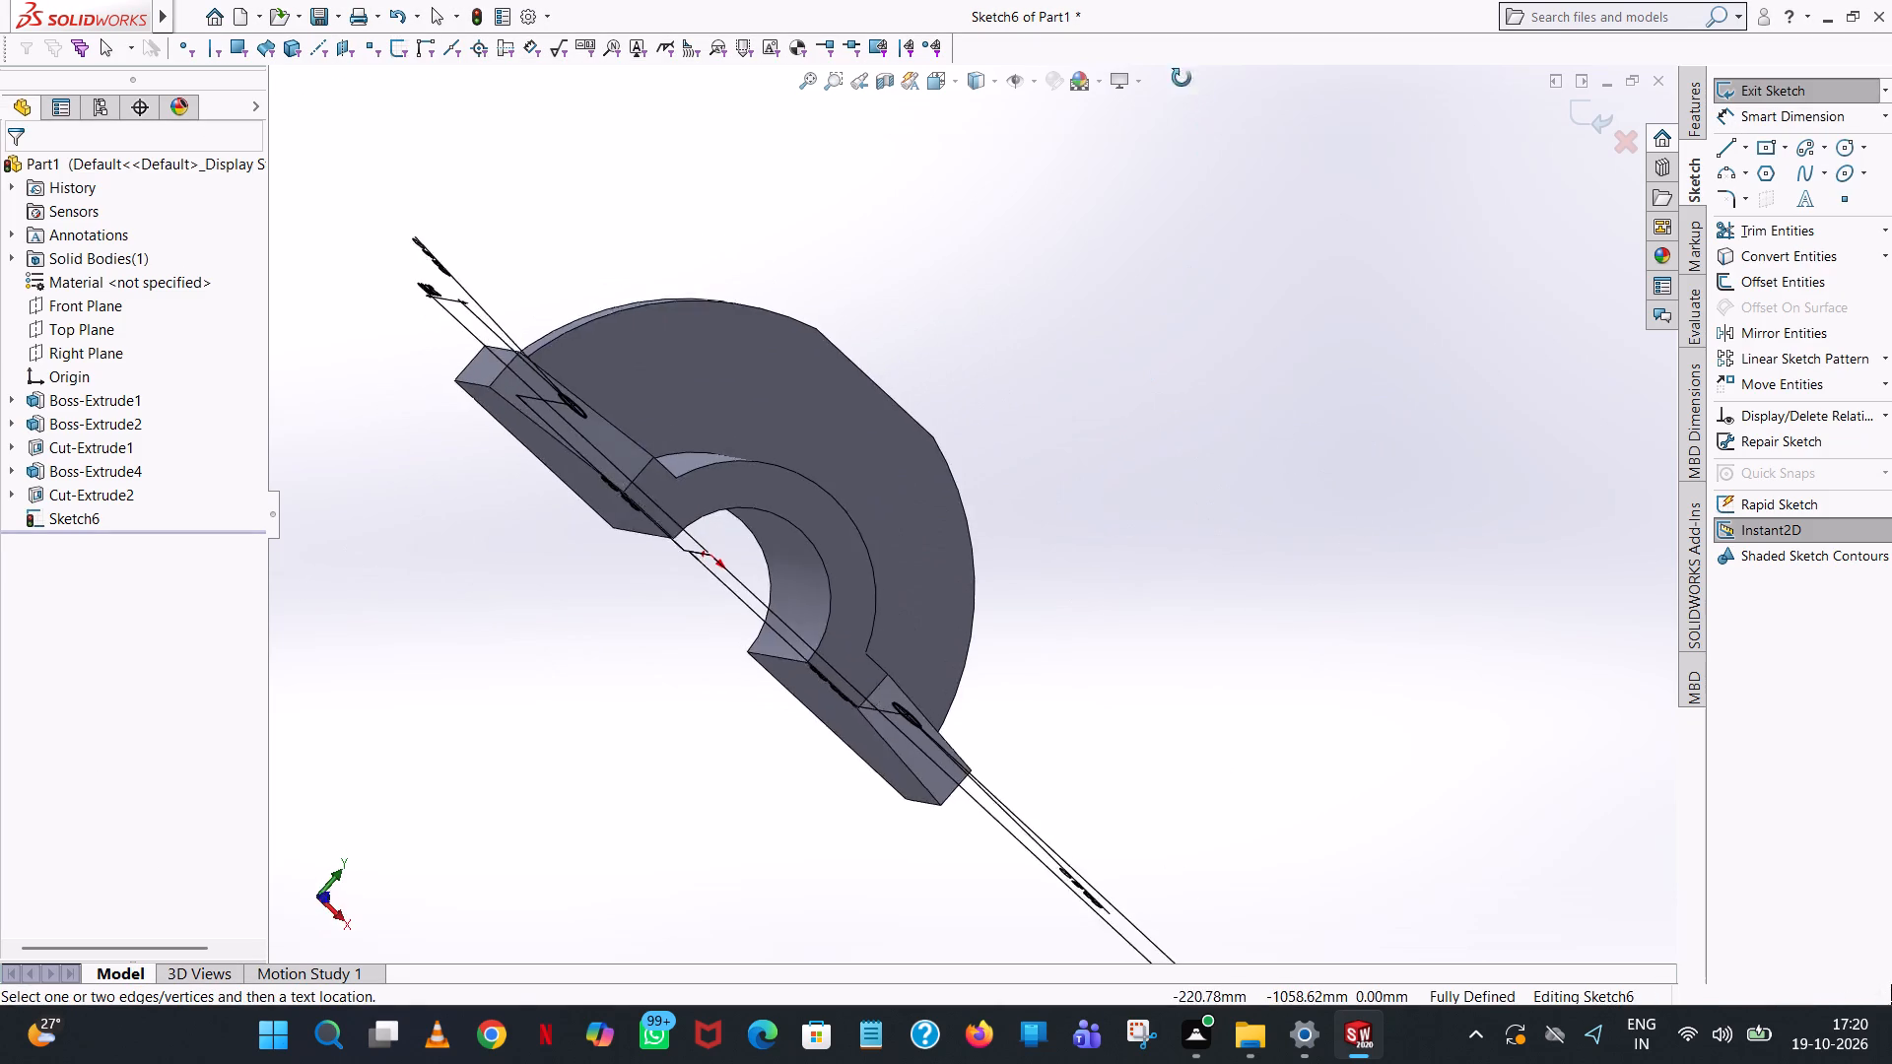
{"action": "middle_click_drag", "start_coordinate": [1182, 78], "coordinate": [1152, 66]}
{"action": "left_click", "coordinate": [1694, 108]}
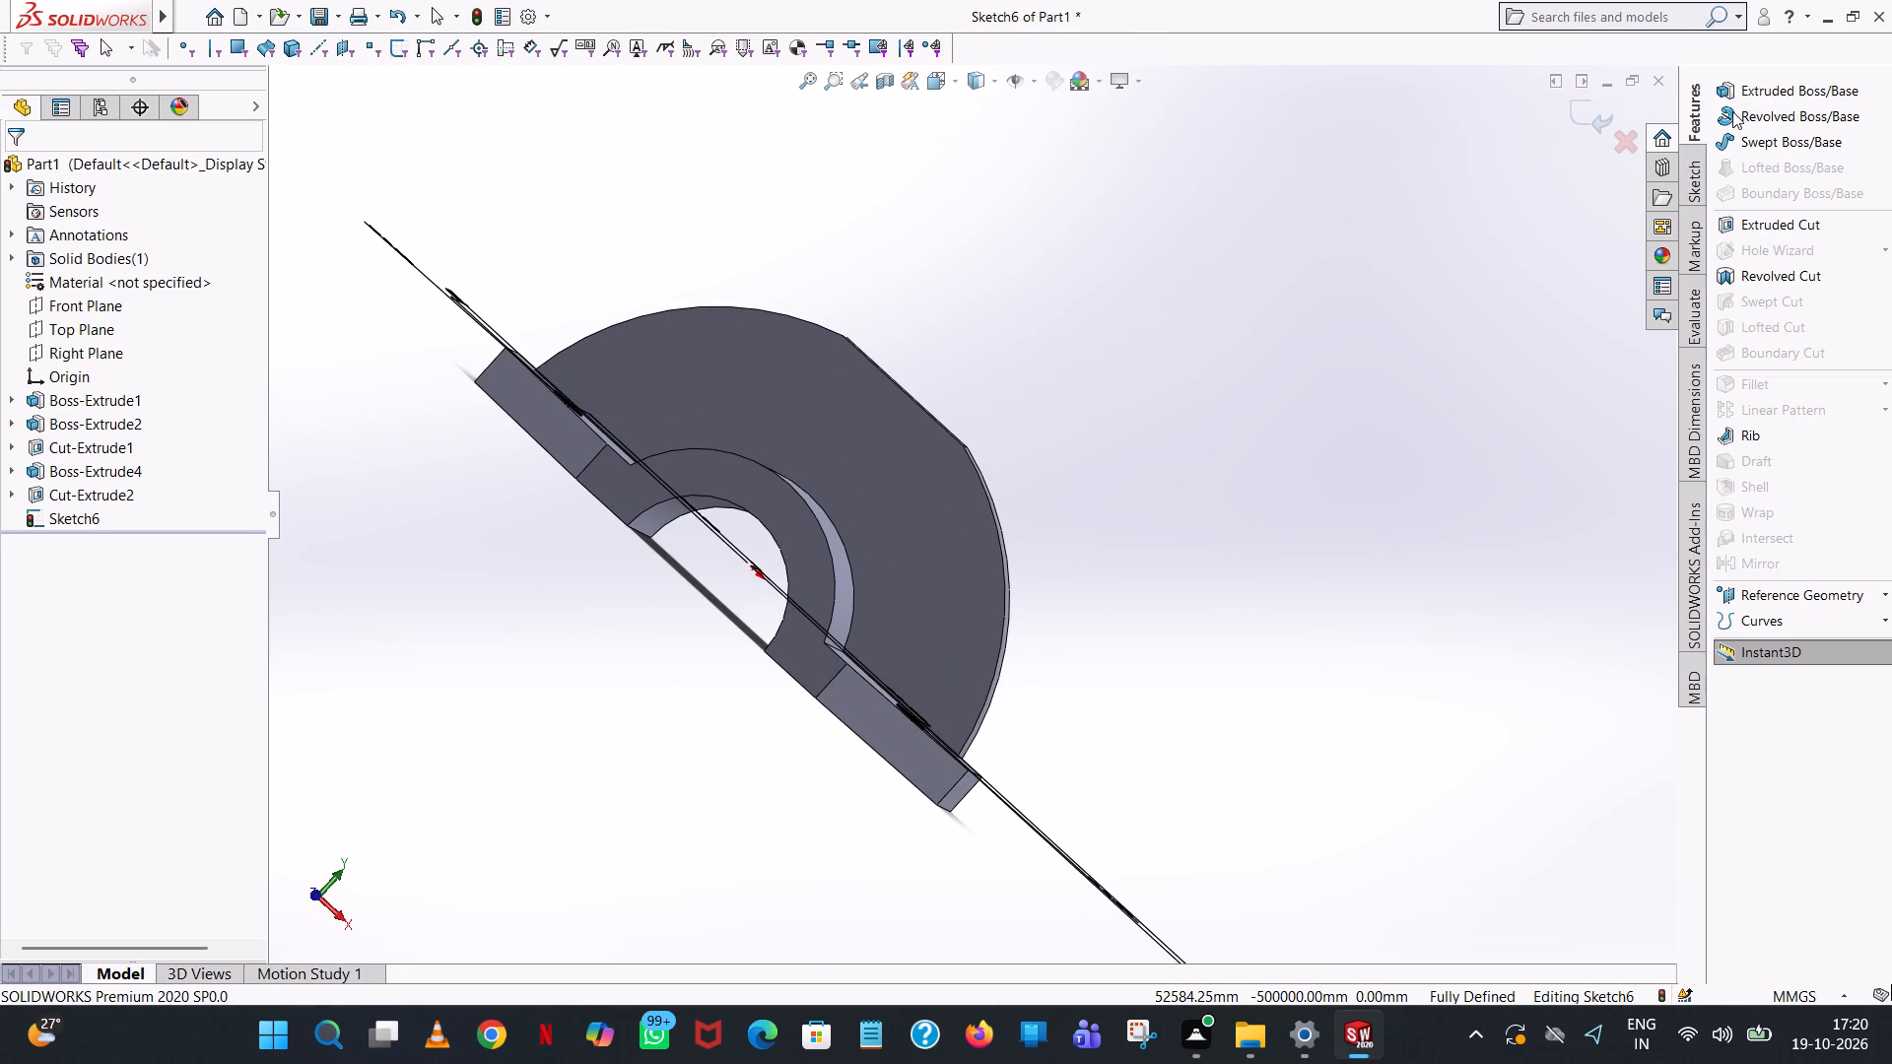
{"action": "left_click", "coordinate": [1767, 214]}
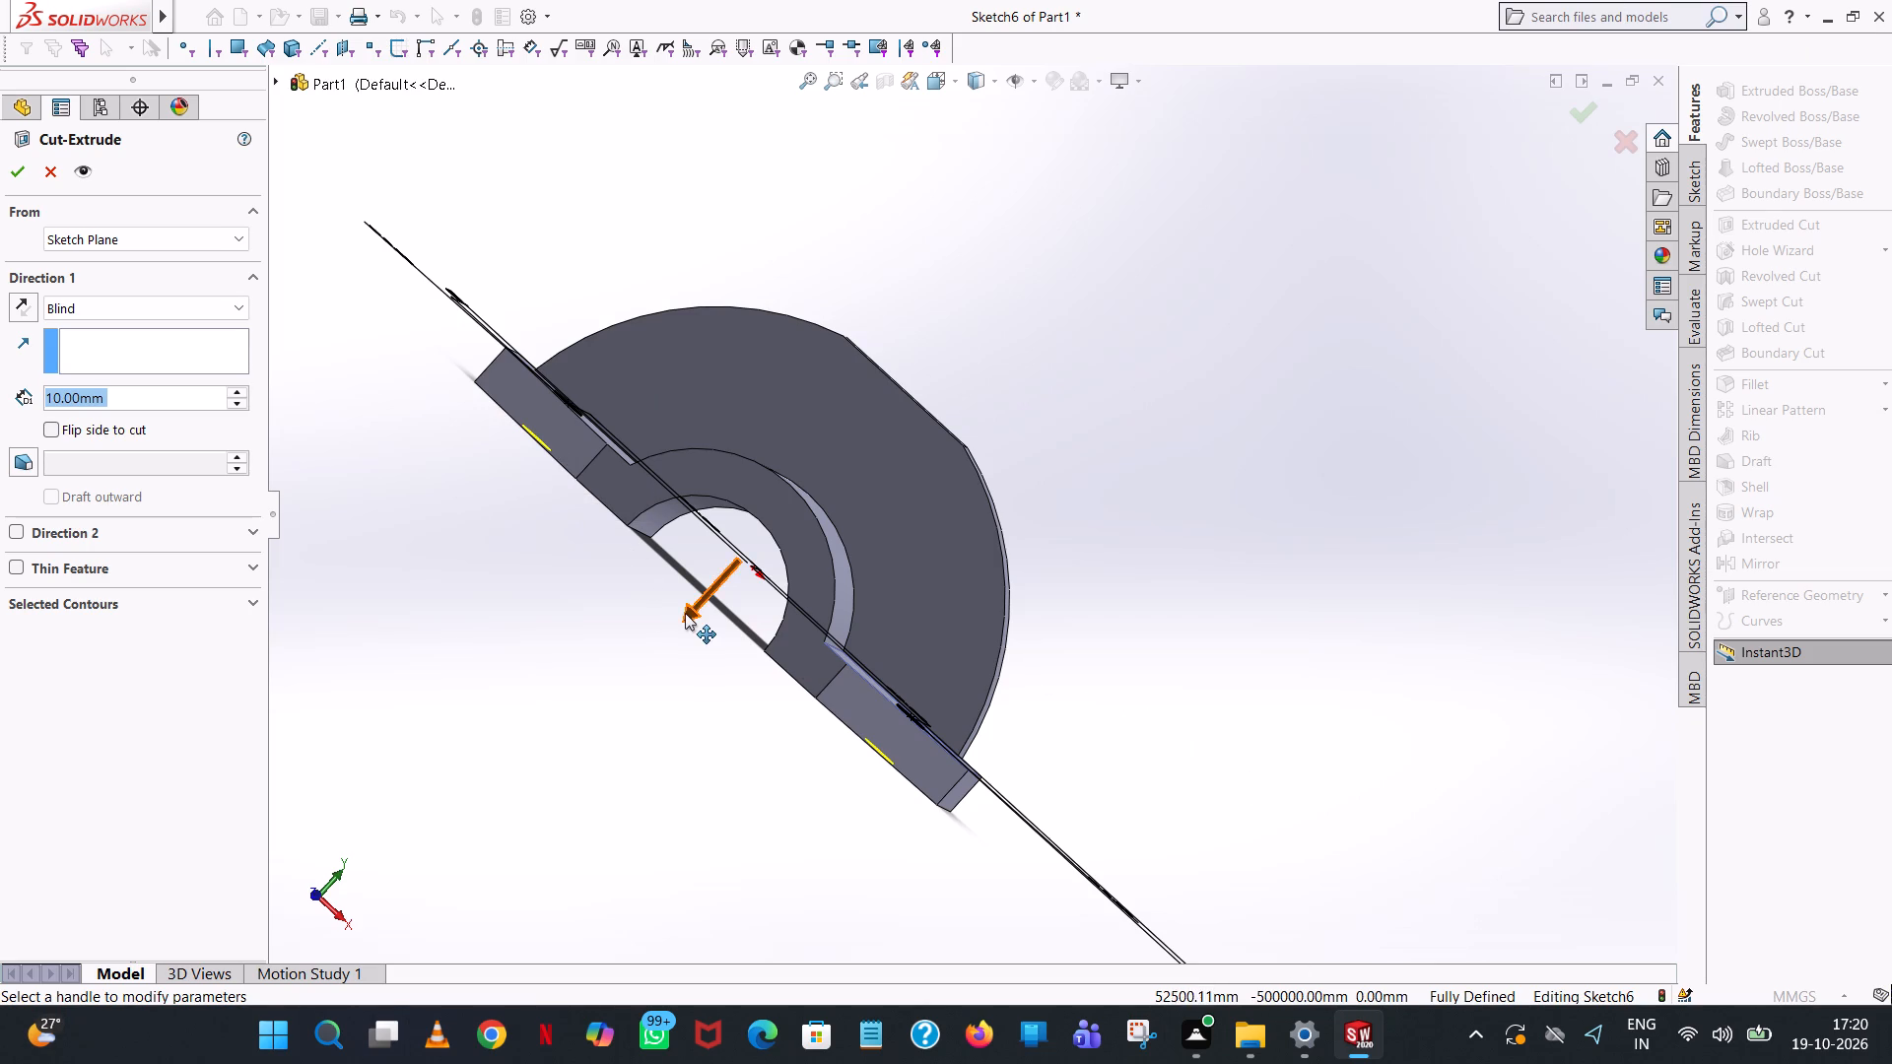
{"action": "left_click_drag", "start_coordinate": [685, 613], "coordinate": [544, 736]}
{"action": "left_click", "coordinate": [25, 182]}
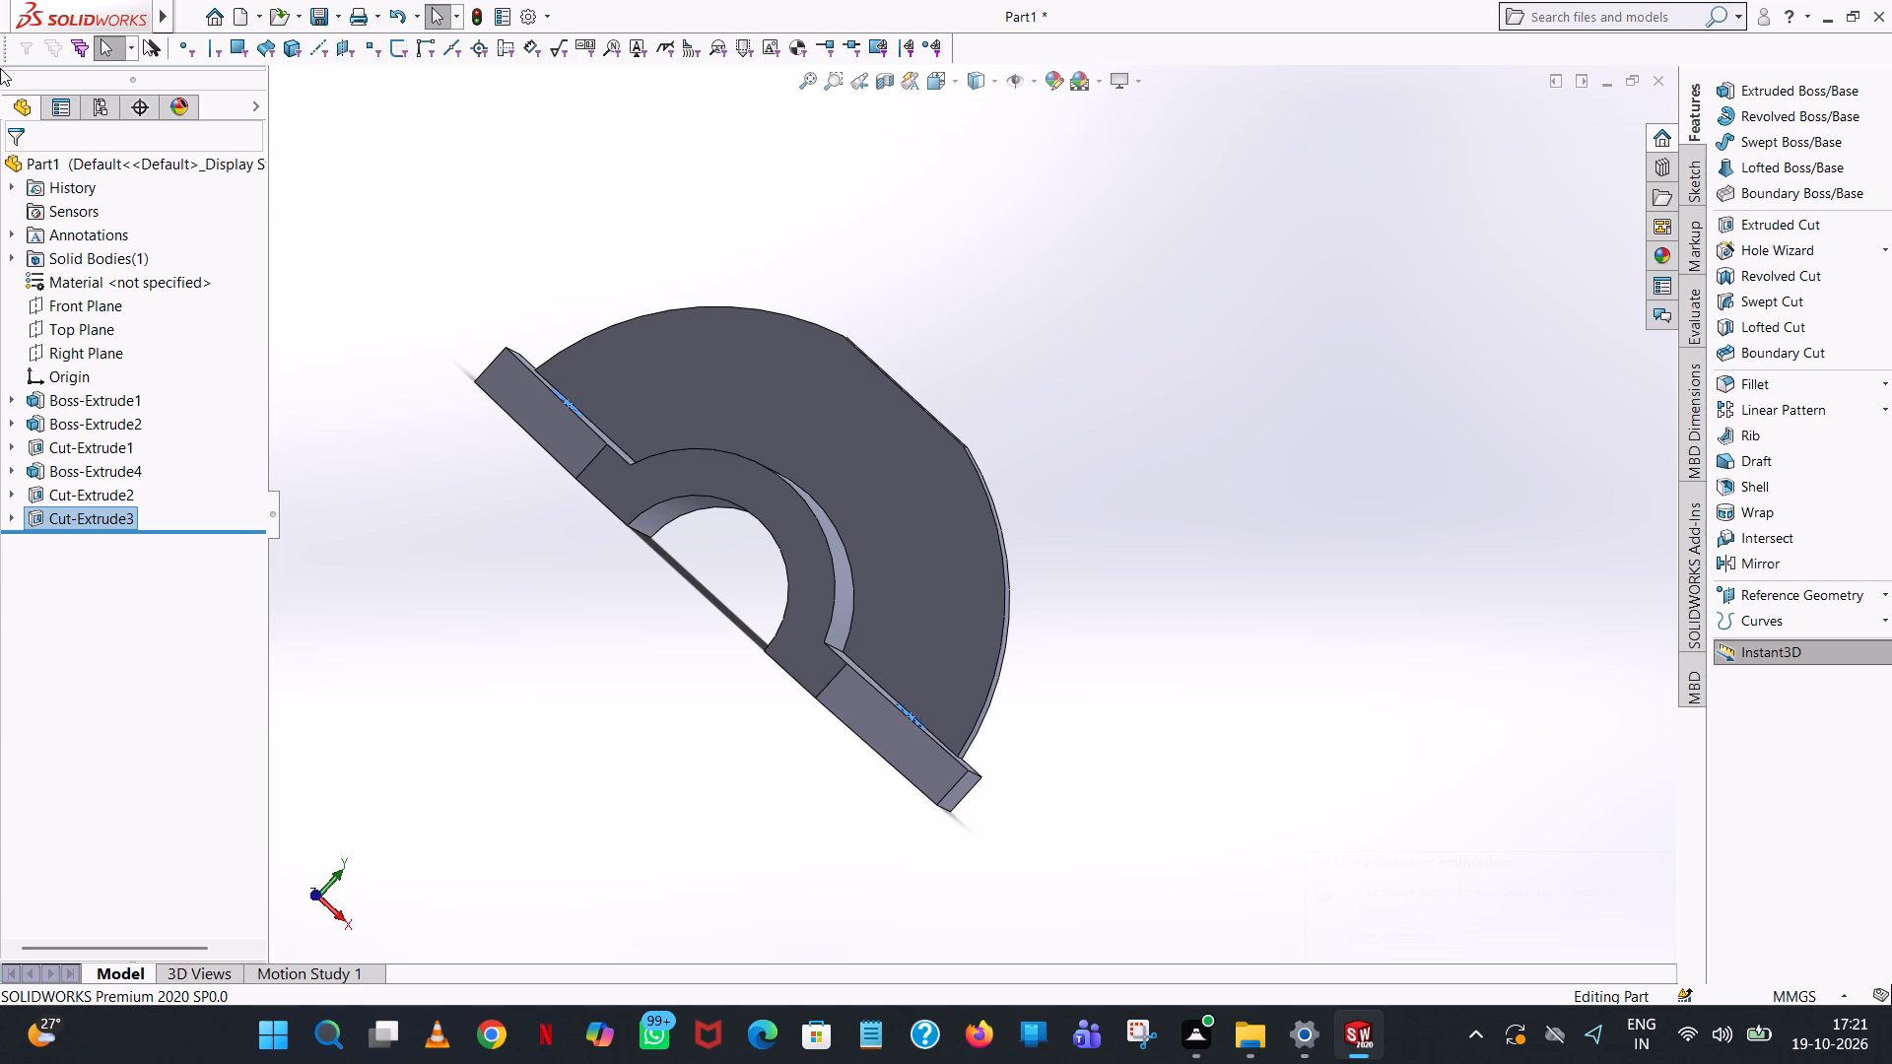
{"action": "left_click", "coordinate": [1322, 416]}
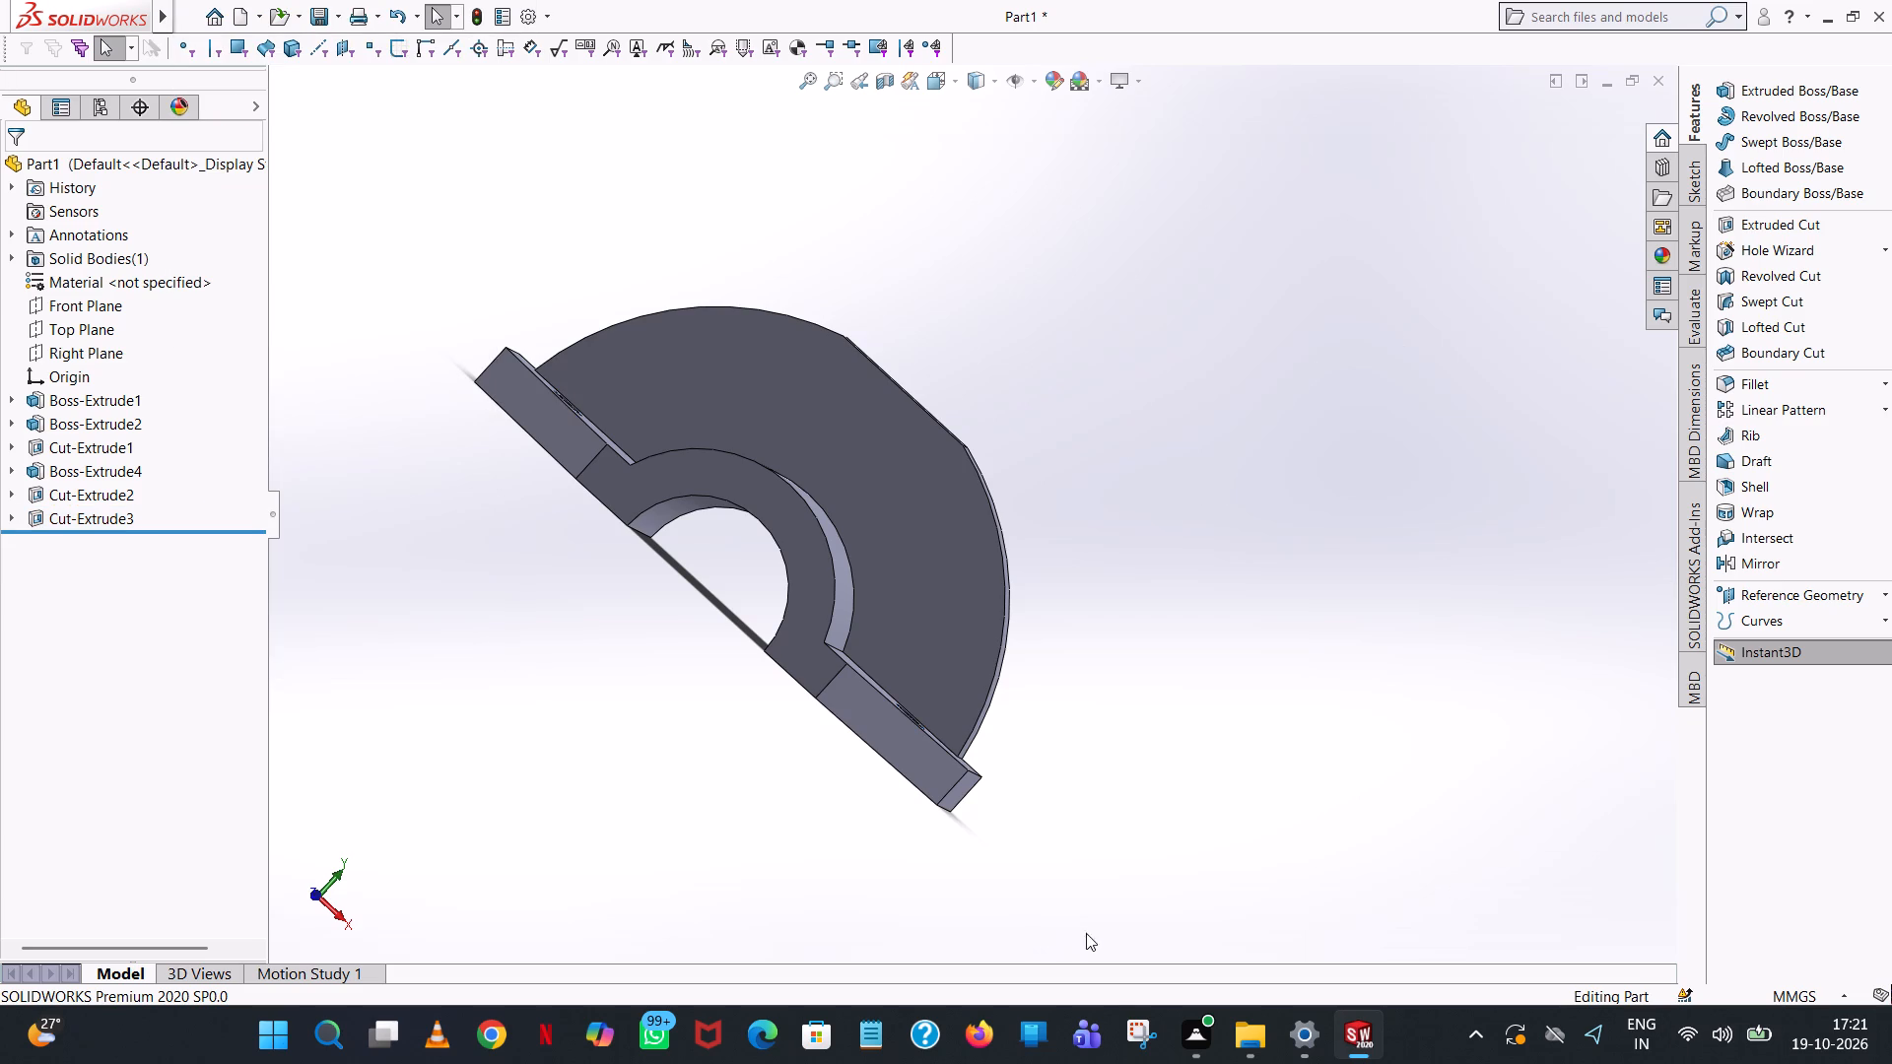
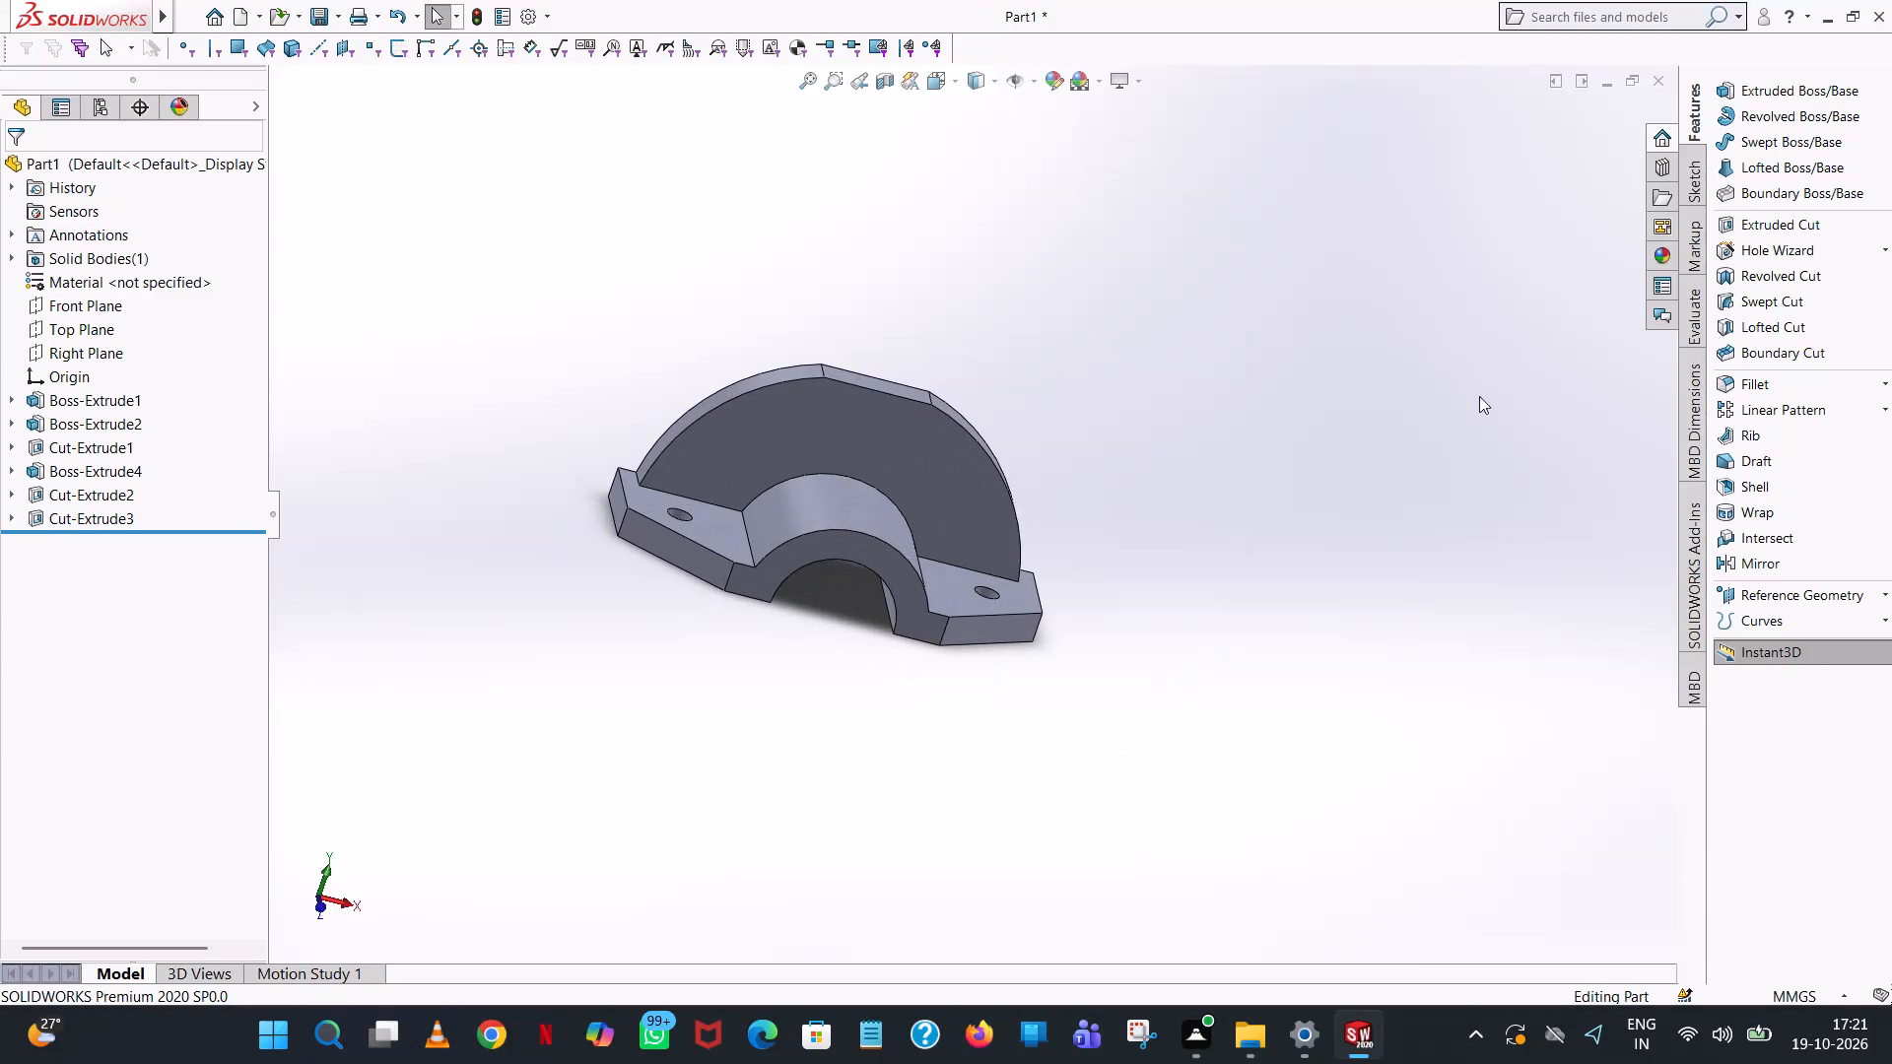
Start an Extruded Cut sketch on the half-round plate's front face and draw an origin-centred circle of radius 47.5 mm (95/2).
{"action": "left_click", "coordinate": [1793, 230]}
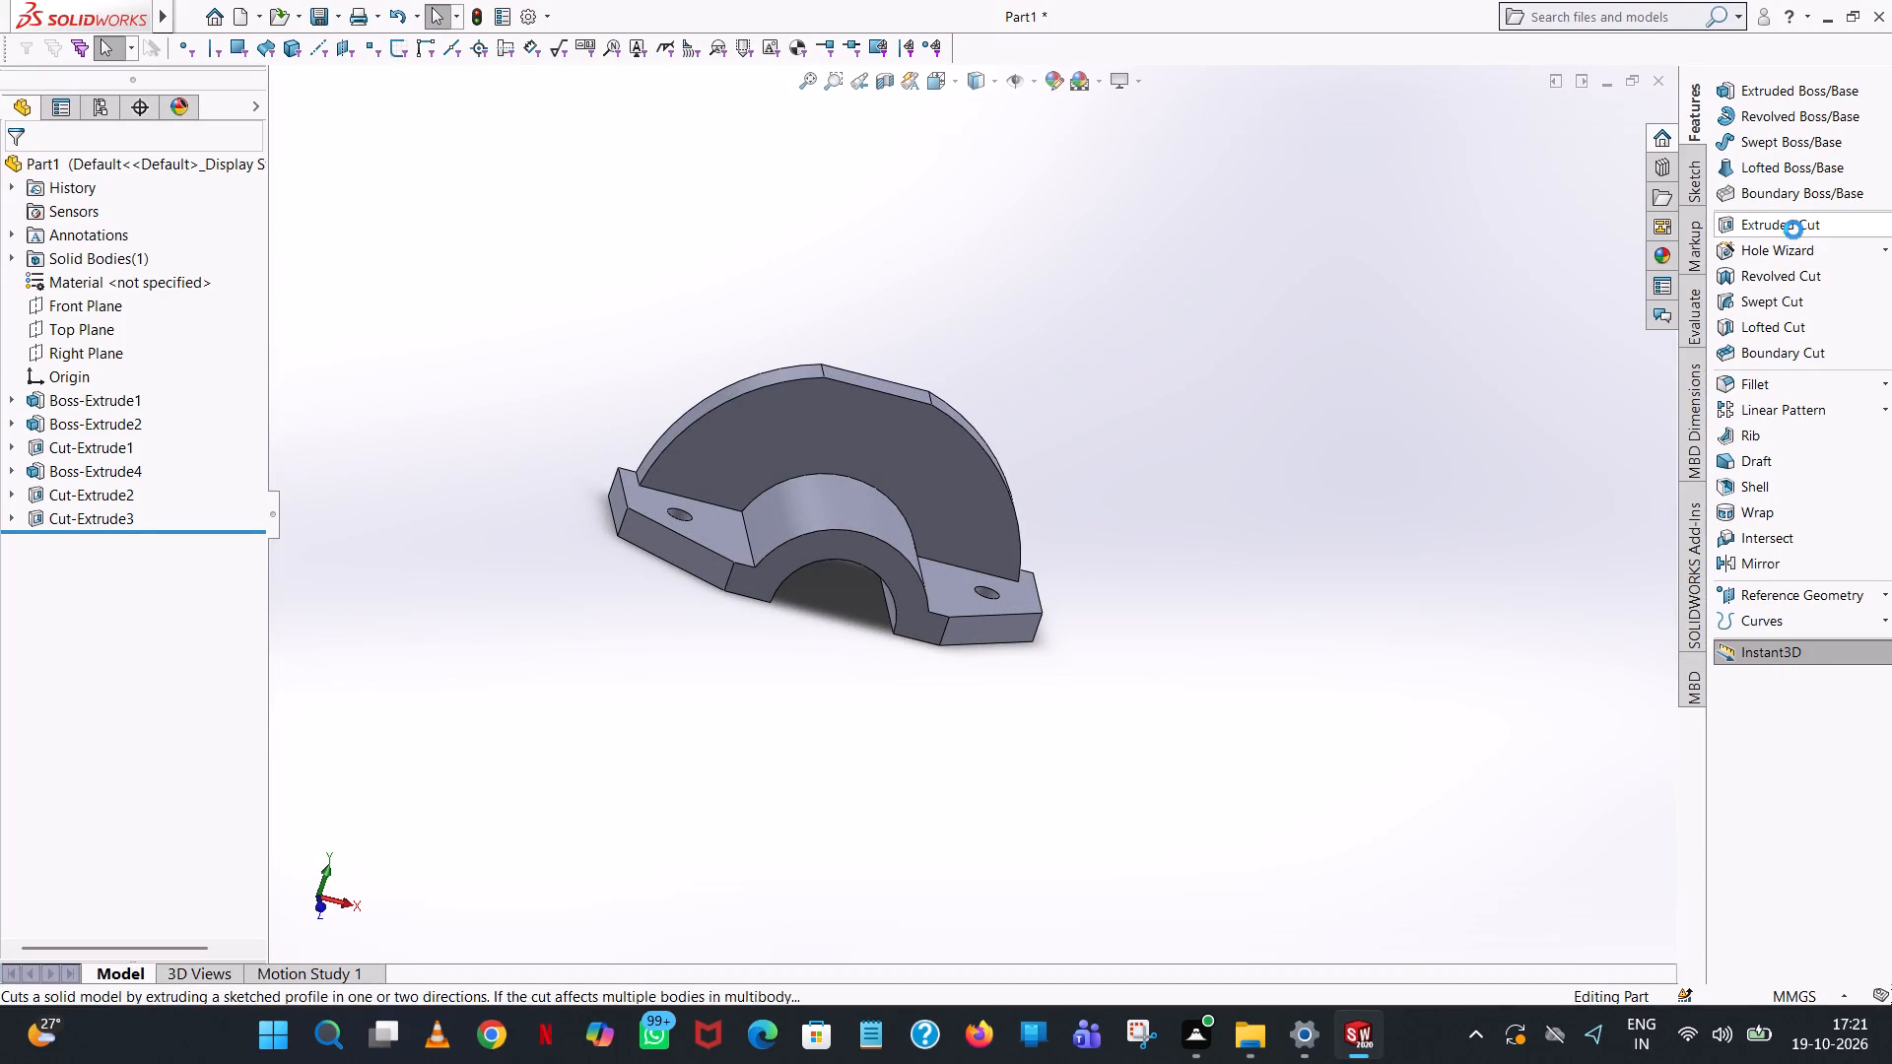
{"action": "left_click", "coordinate": [863, 431]}
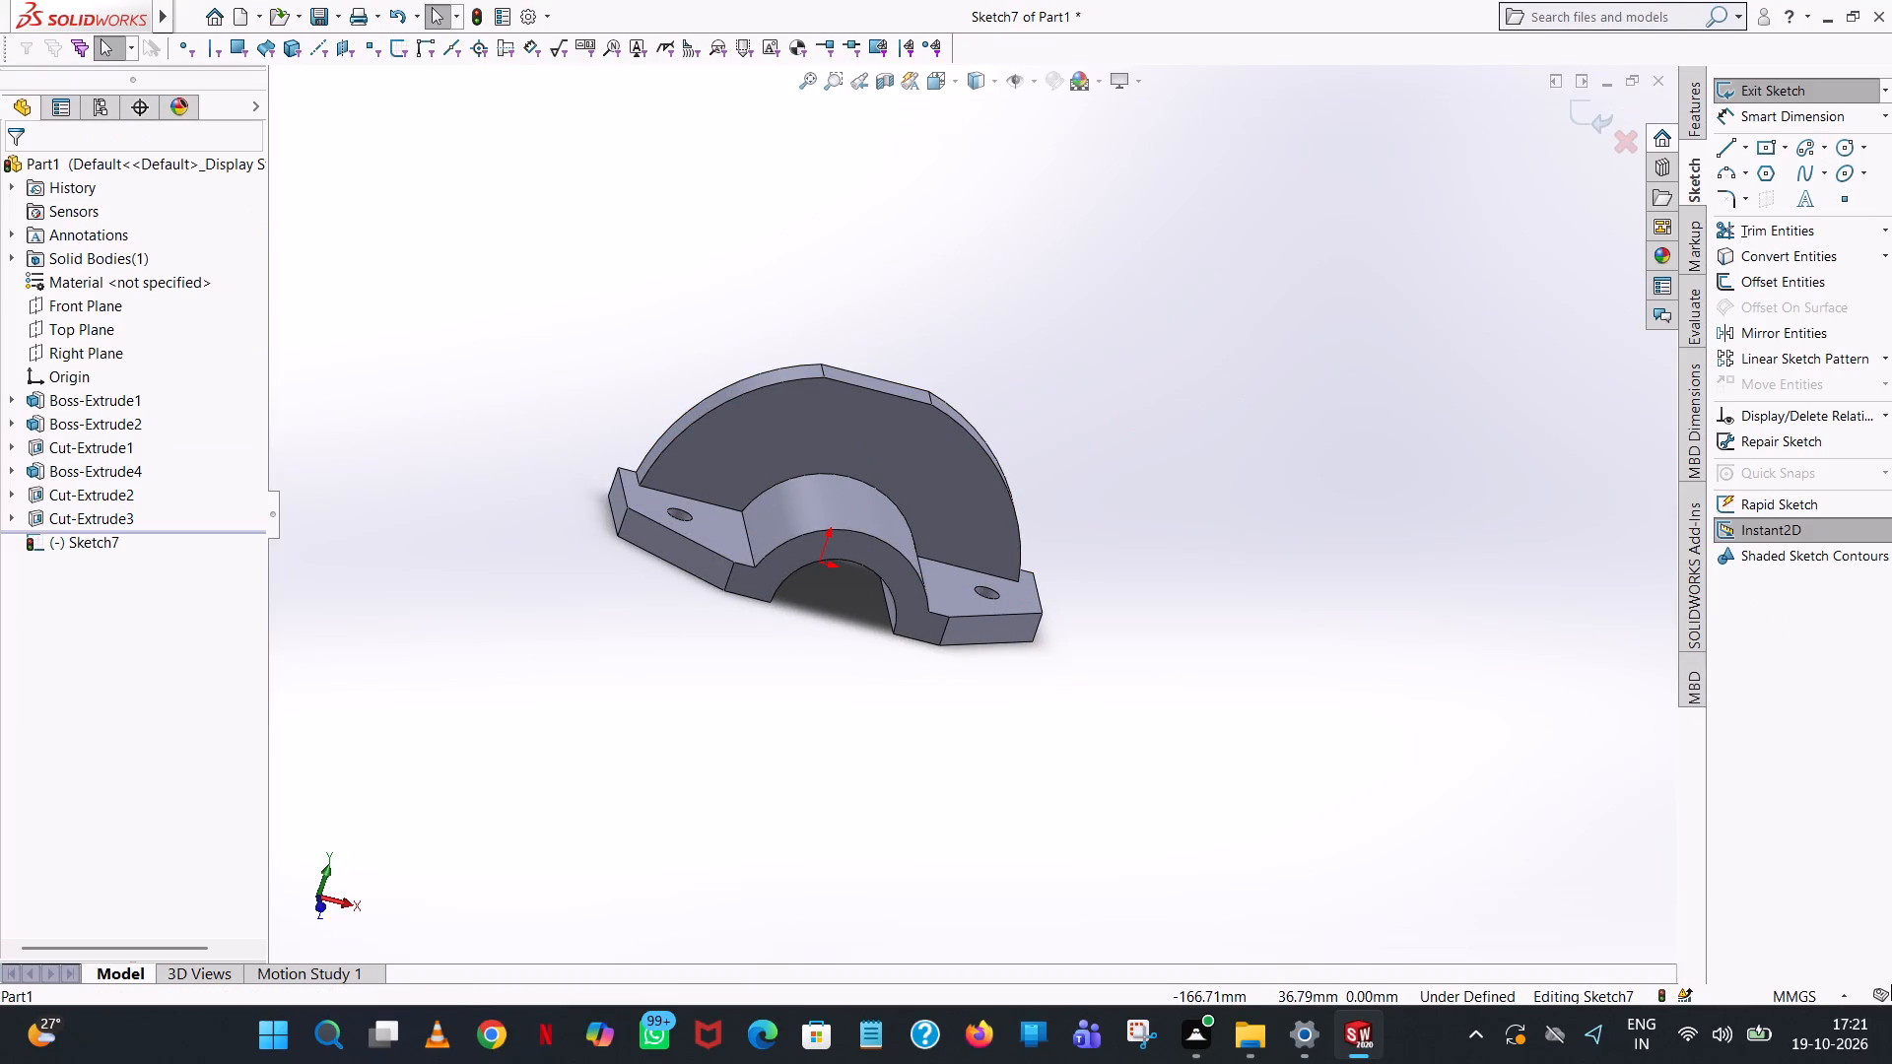
{"action": "left_click", "coordinate": [956, 73]}
{"action": "left_click", "coordinate": [1044, 191]}
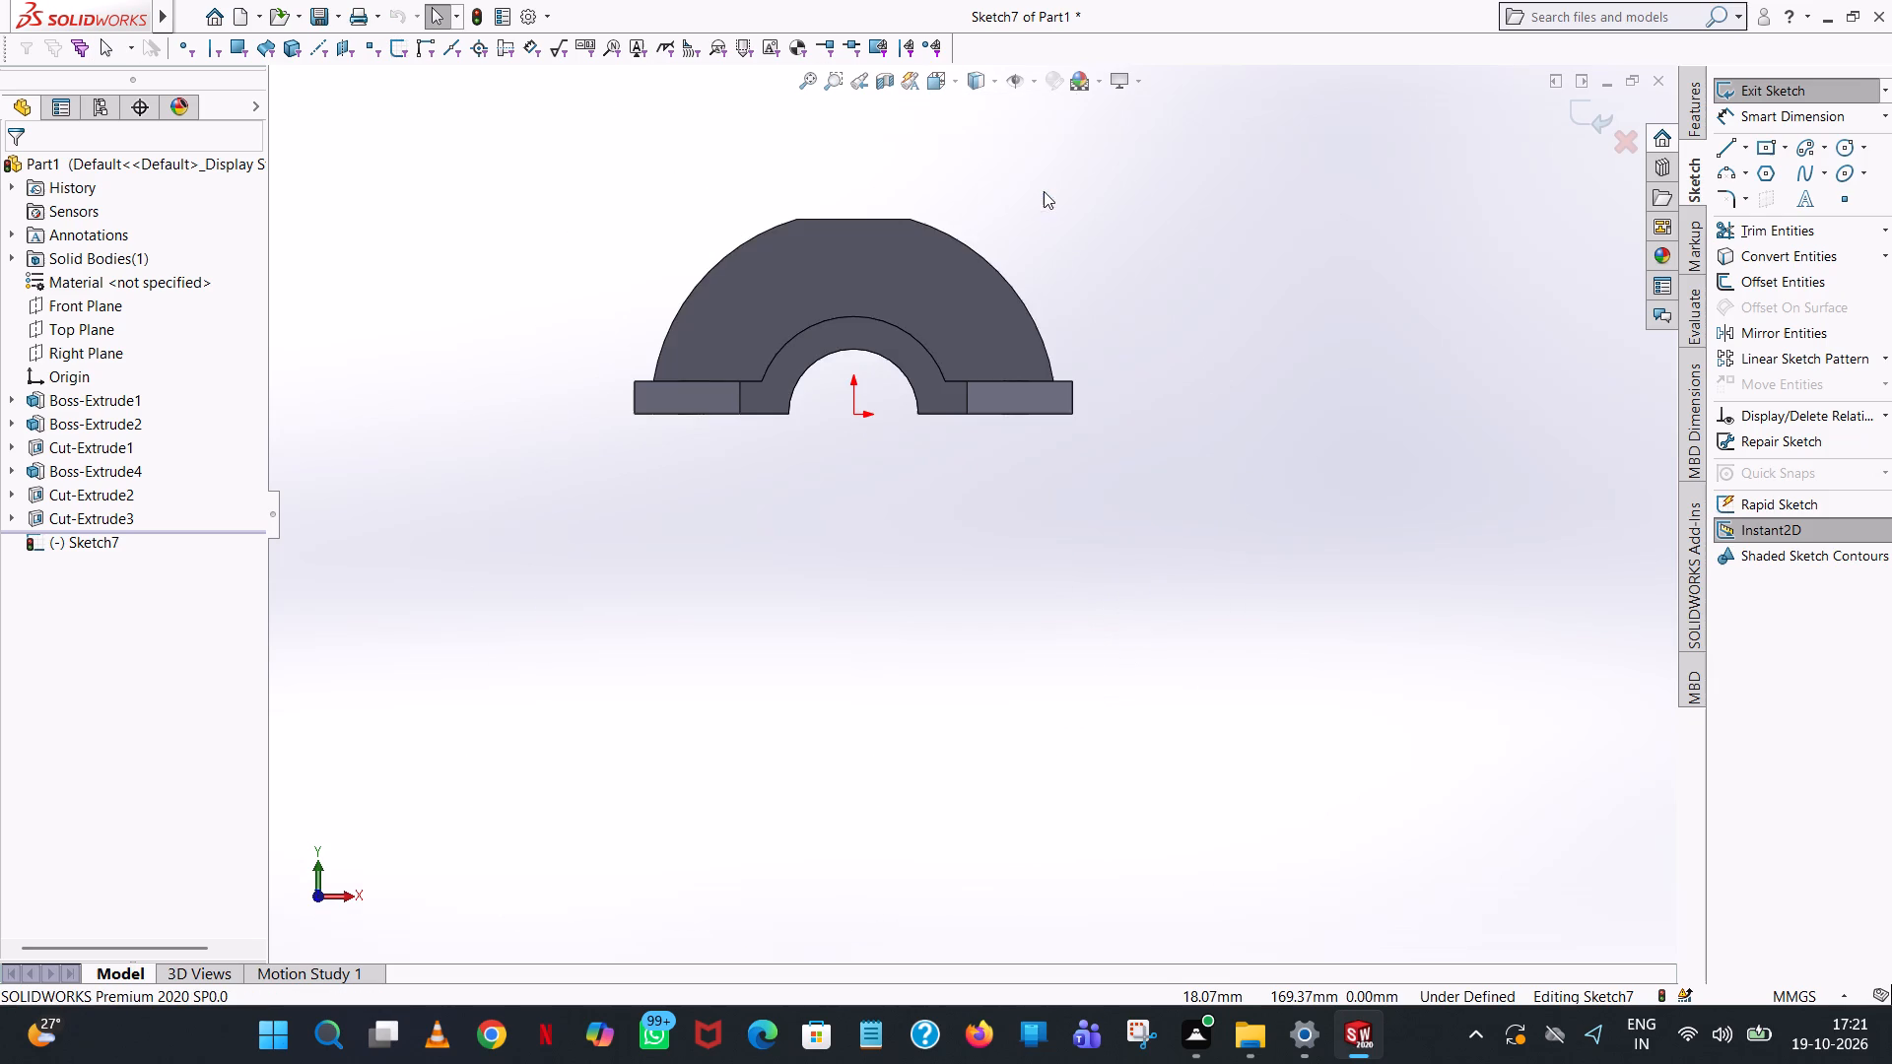
{"action": "scroll", "coordinate": [862, 292], "scroll_direction": "down", "scroll_amount": 2}
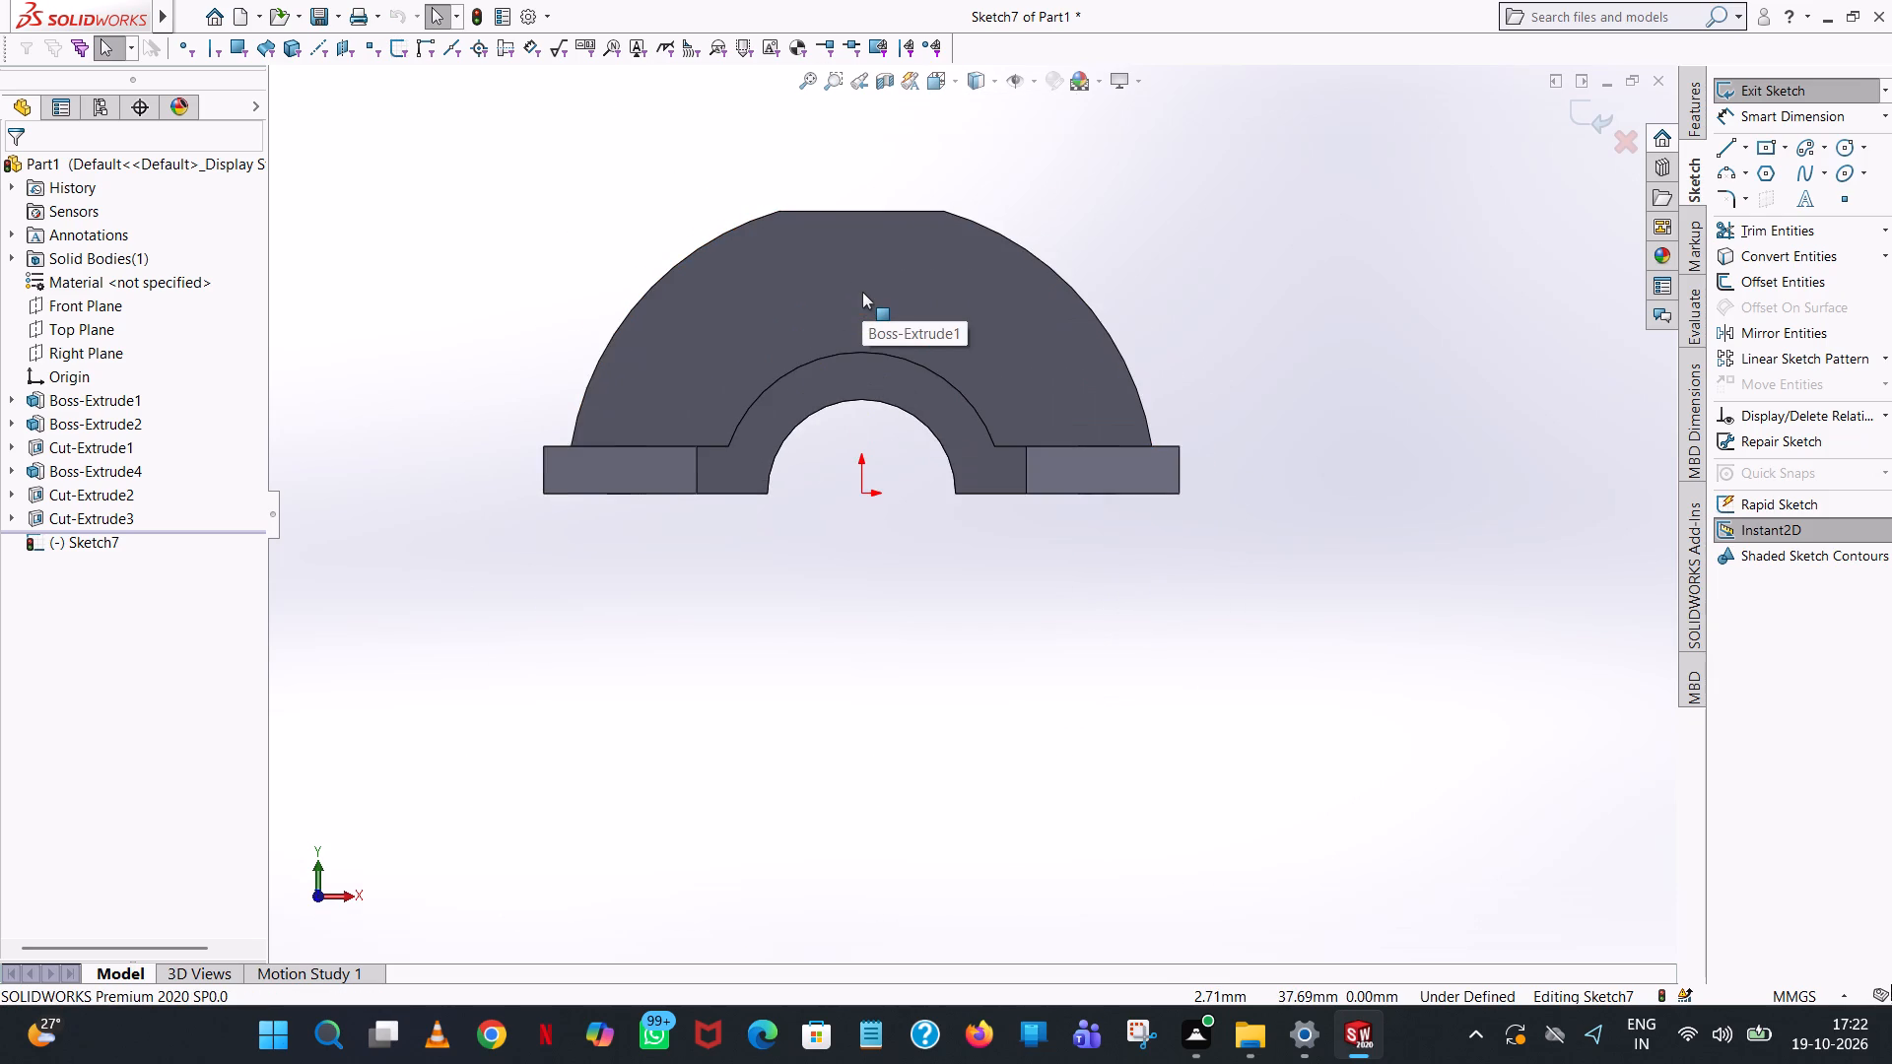
{"action": "scroll", "coordinate": [862, 292], "scroll_direction": "down", "scroll_amount": 1}
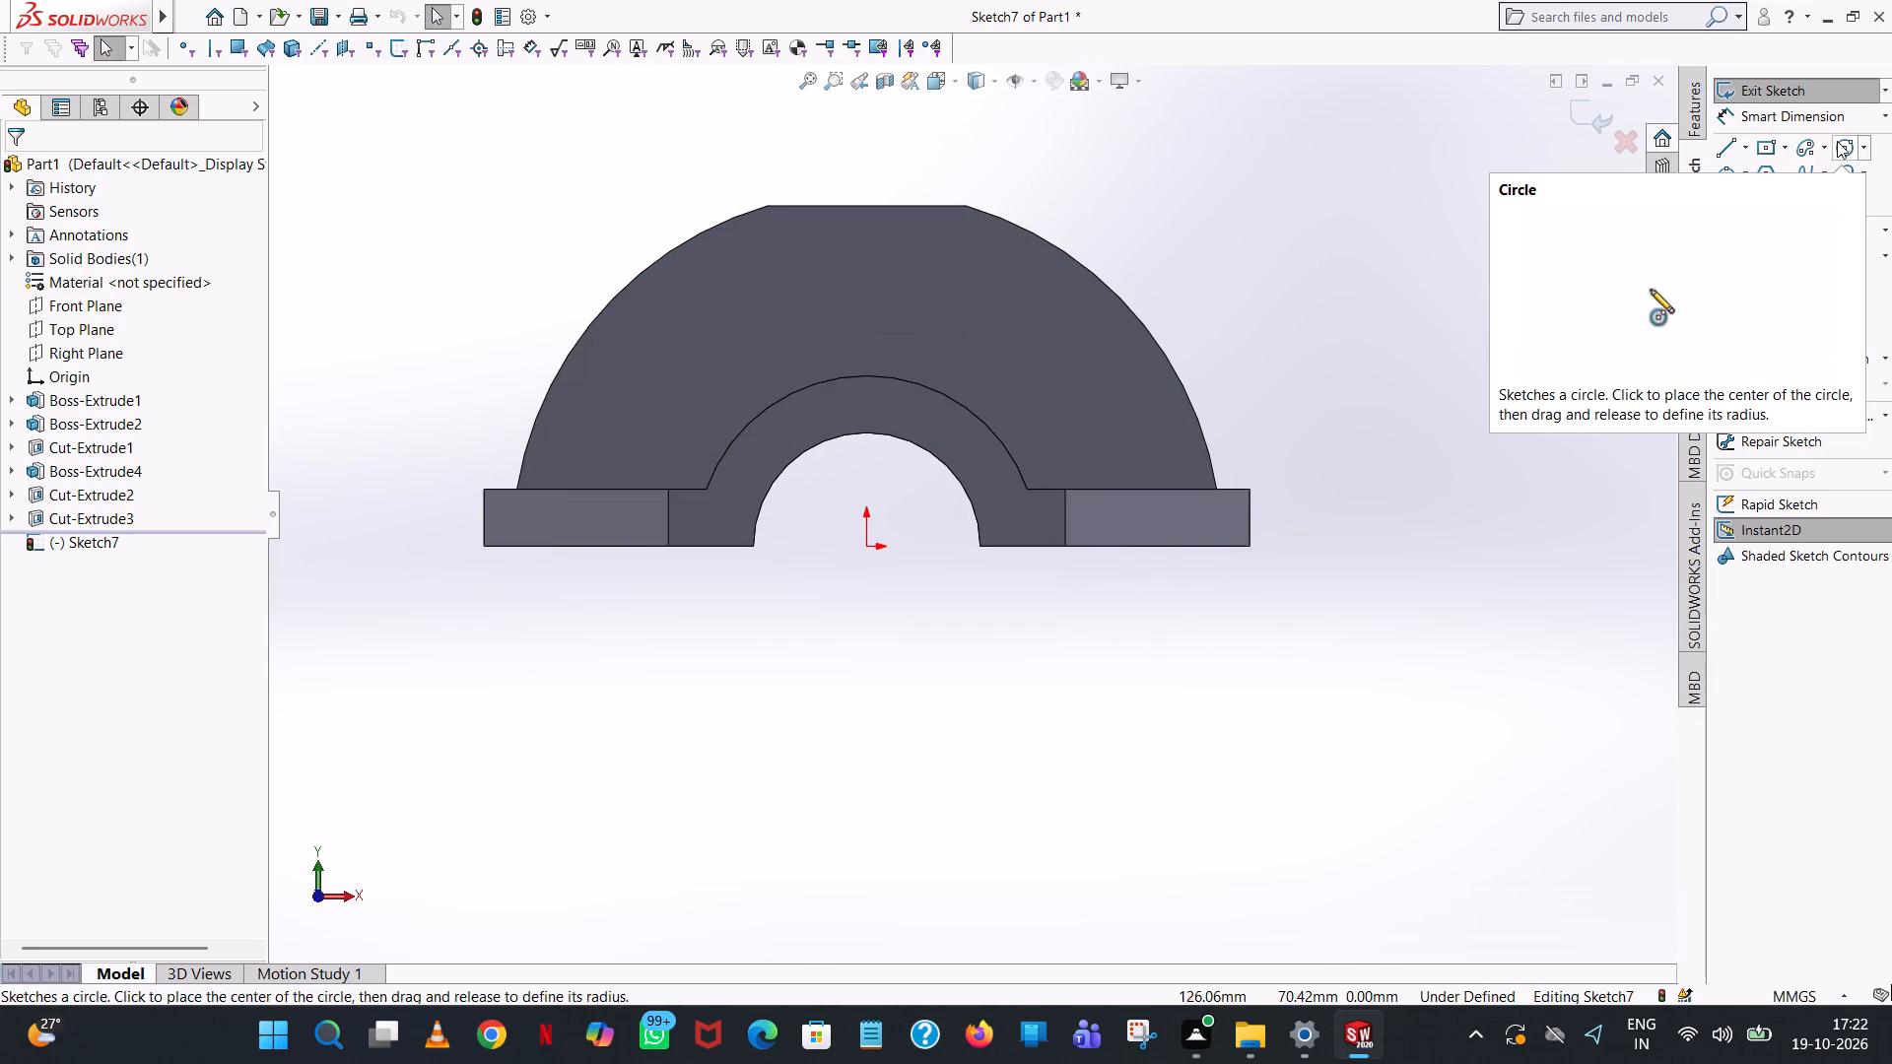
{"action": "left_click", "coordinate": [1837, 141]}
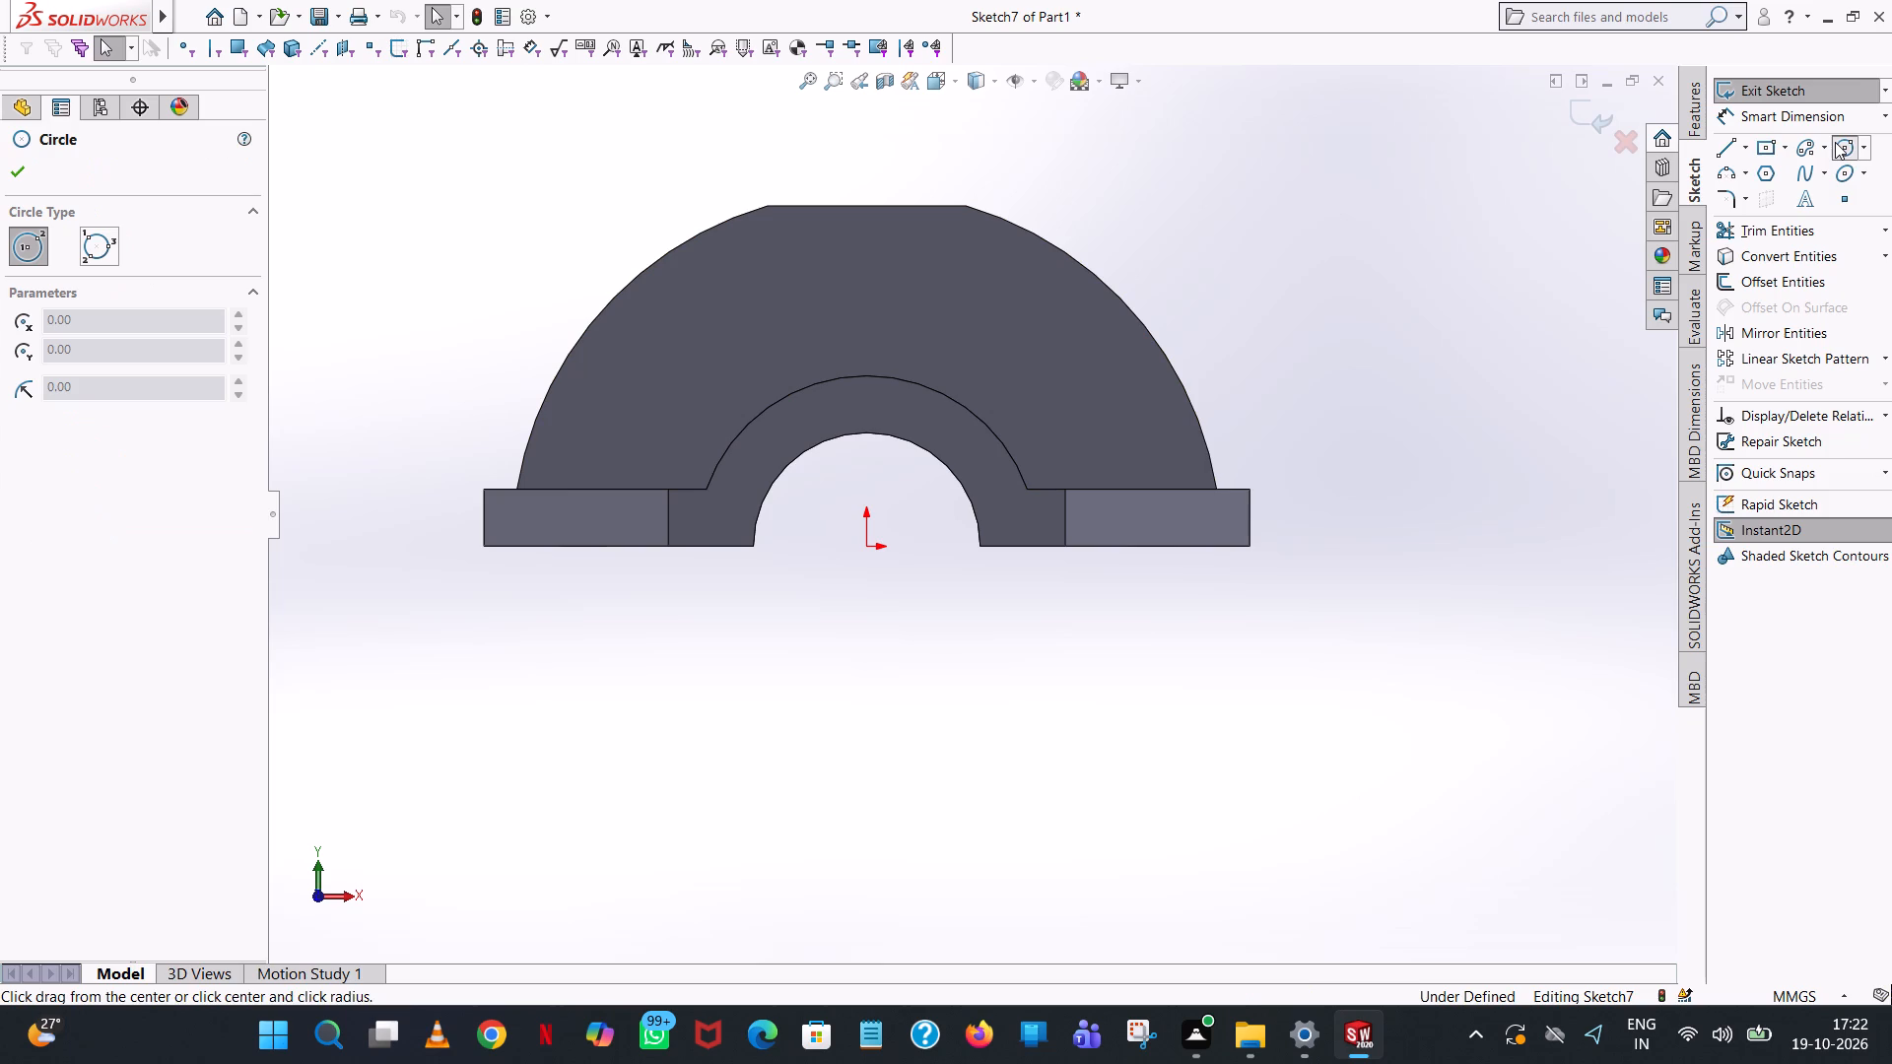
{"action": "left_click", "coordinate": [871, 543]}
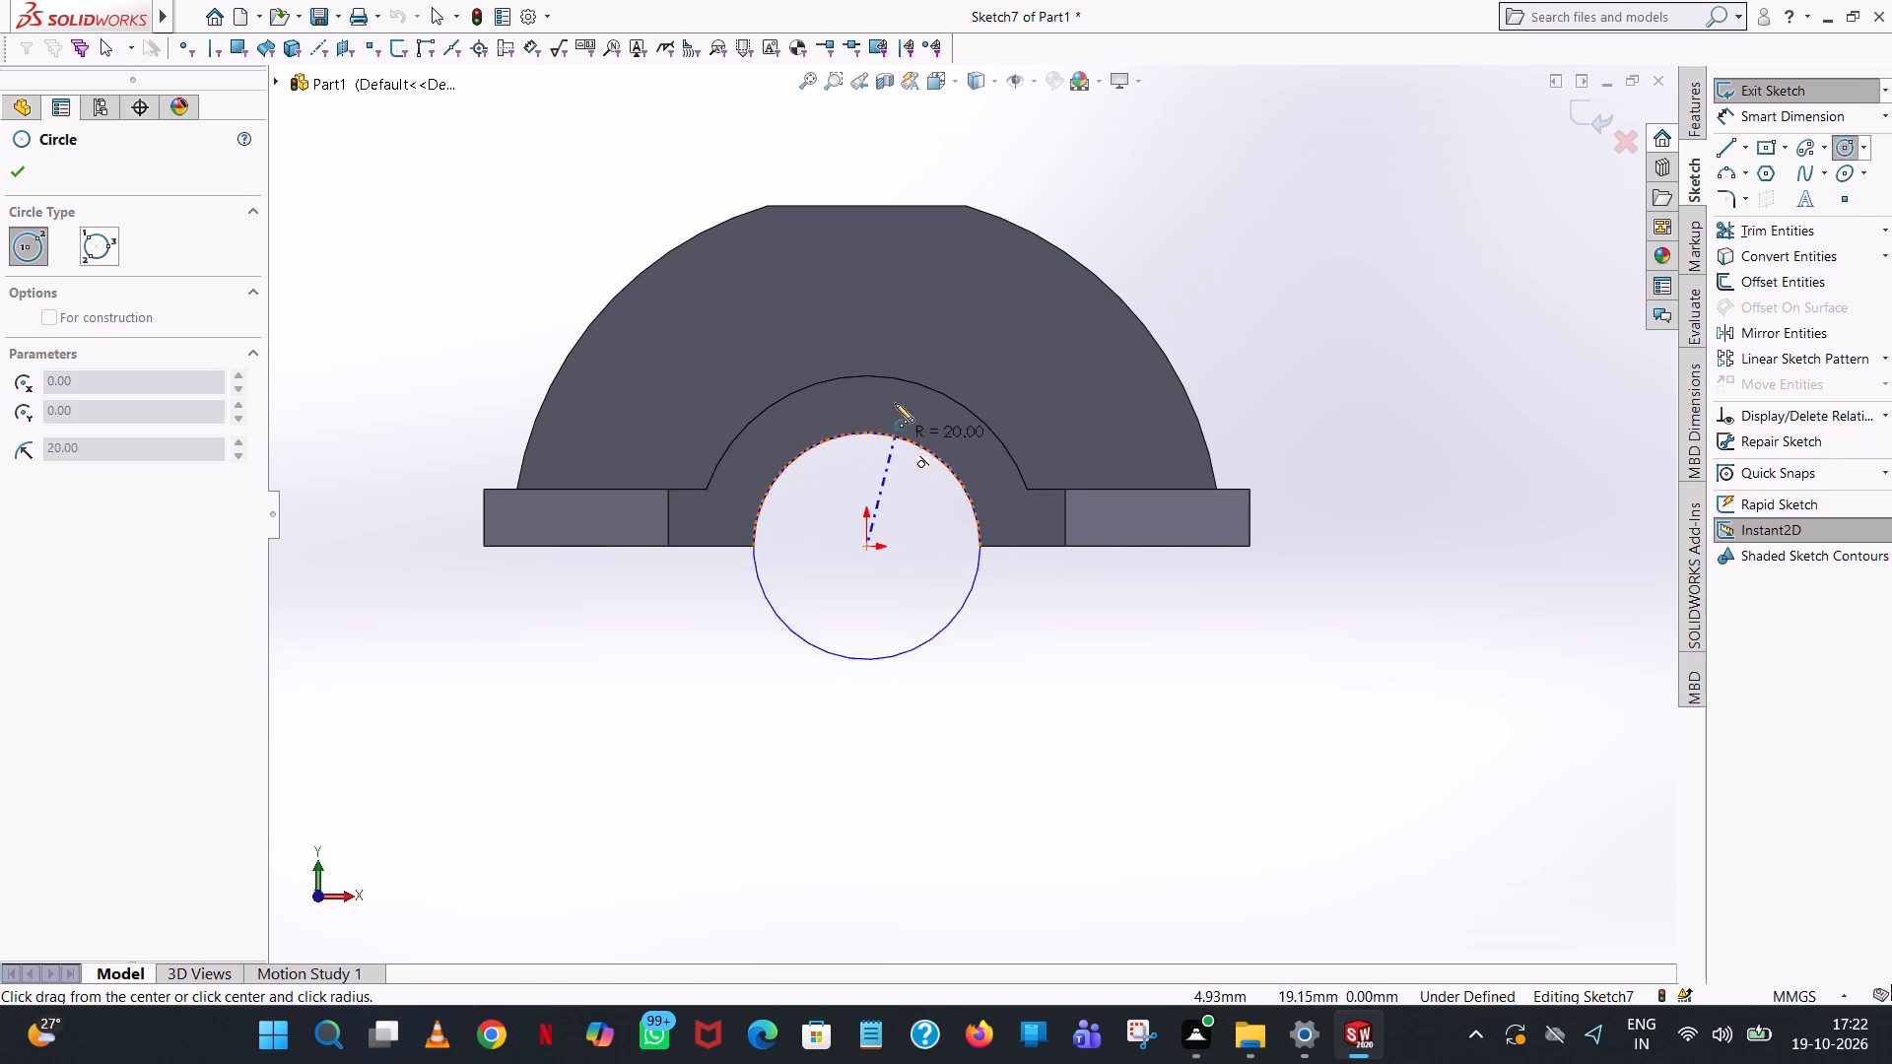
{"action": "left_click", "coordinate": [889, 275]}
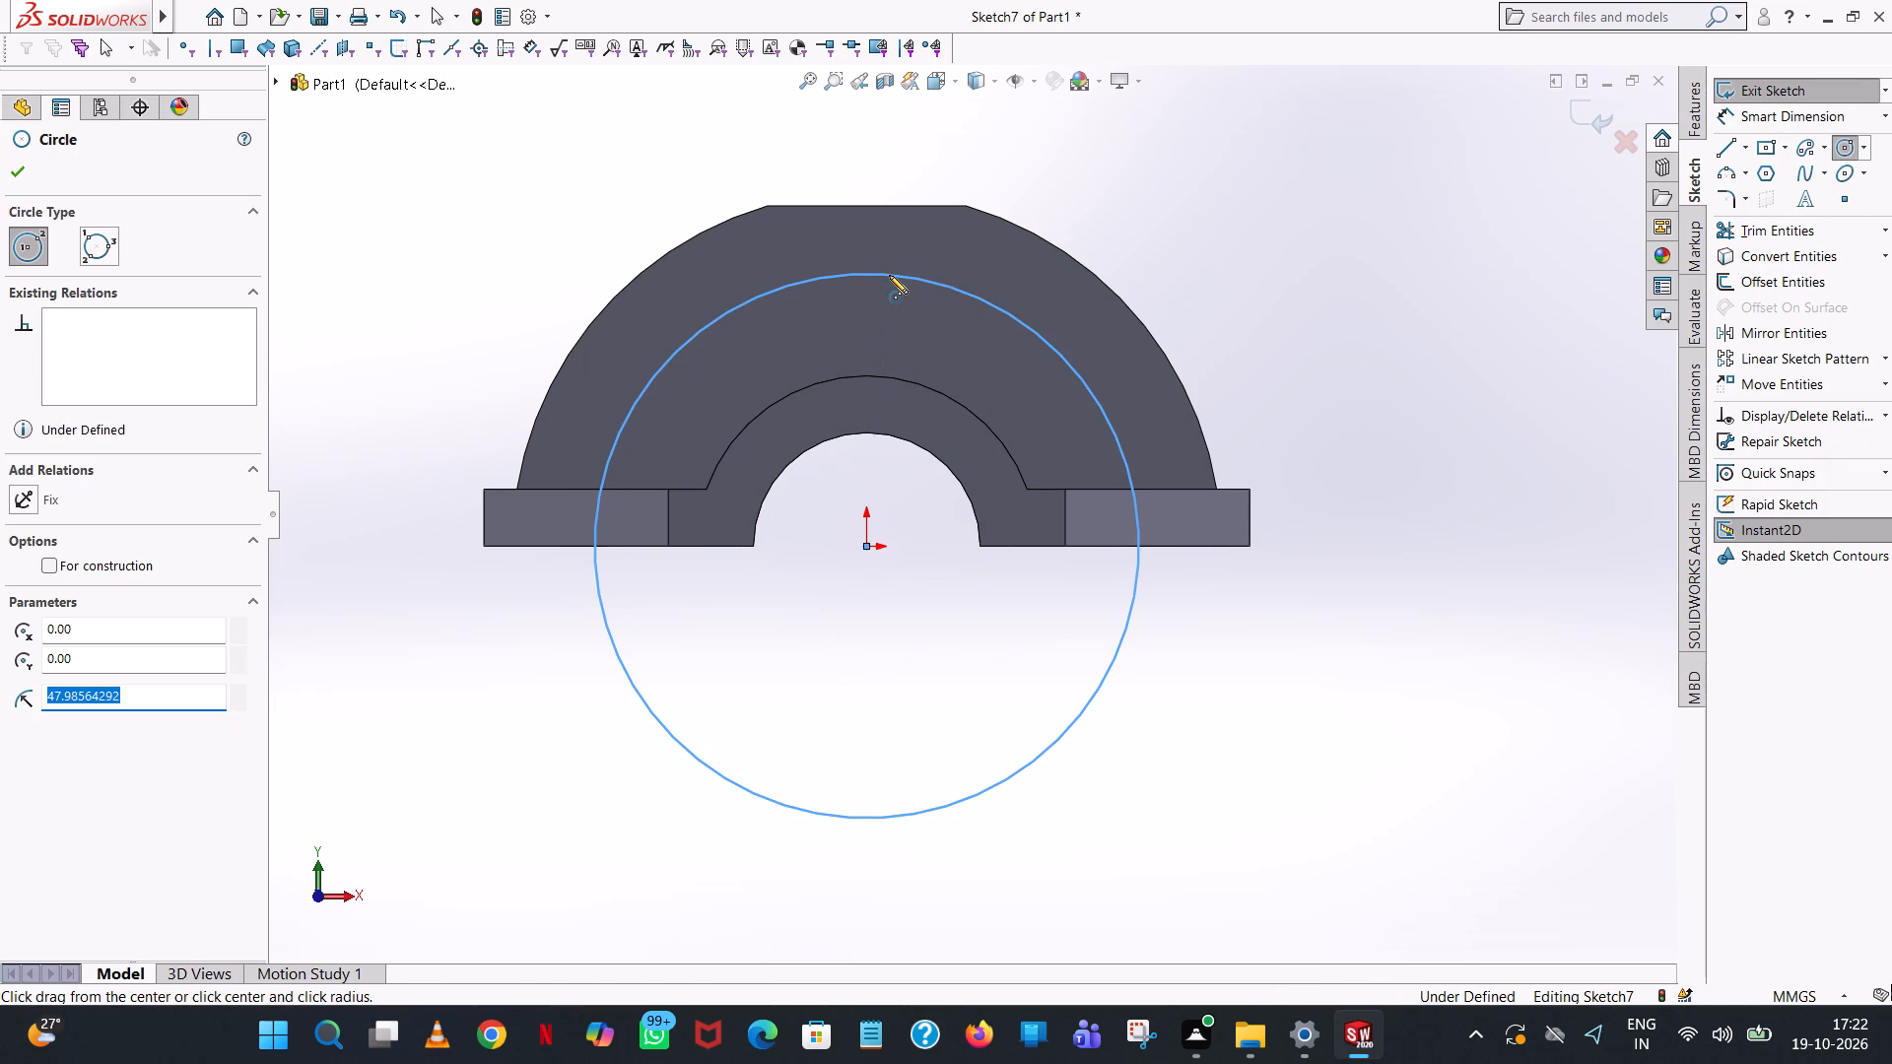
{"action": "type", "text": "95/2"}
{"action": "key", "text": "Return"}
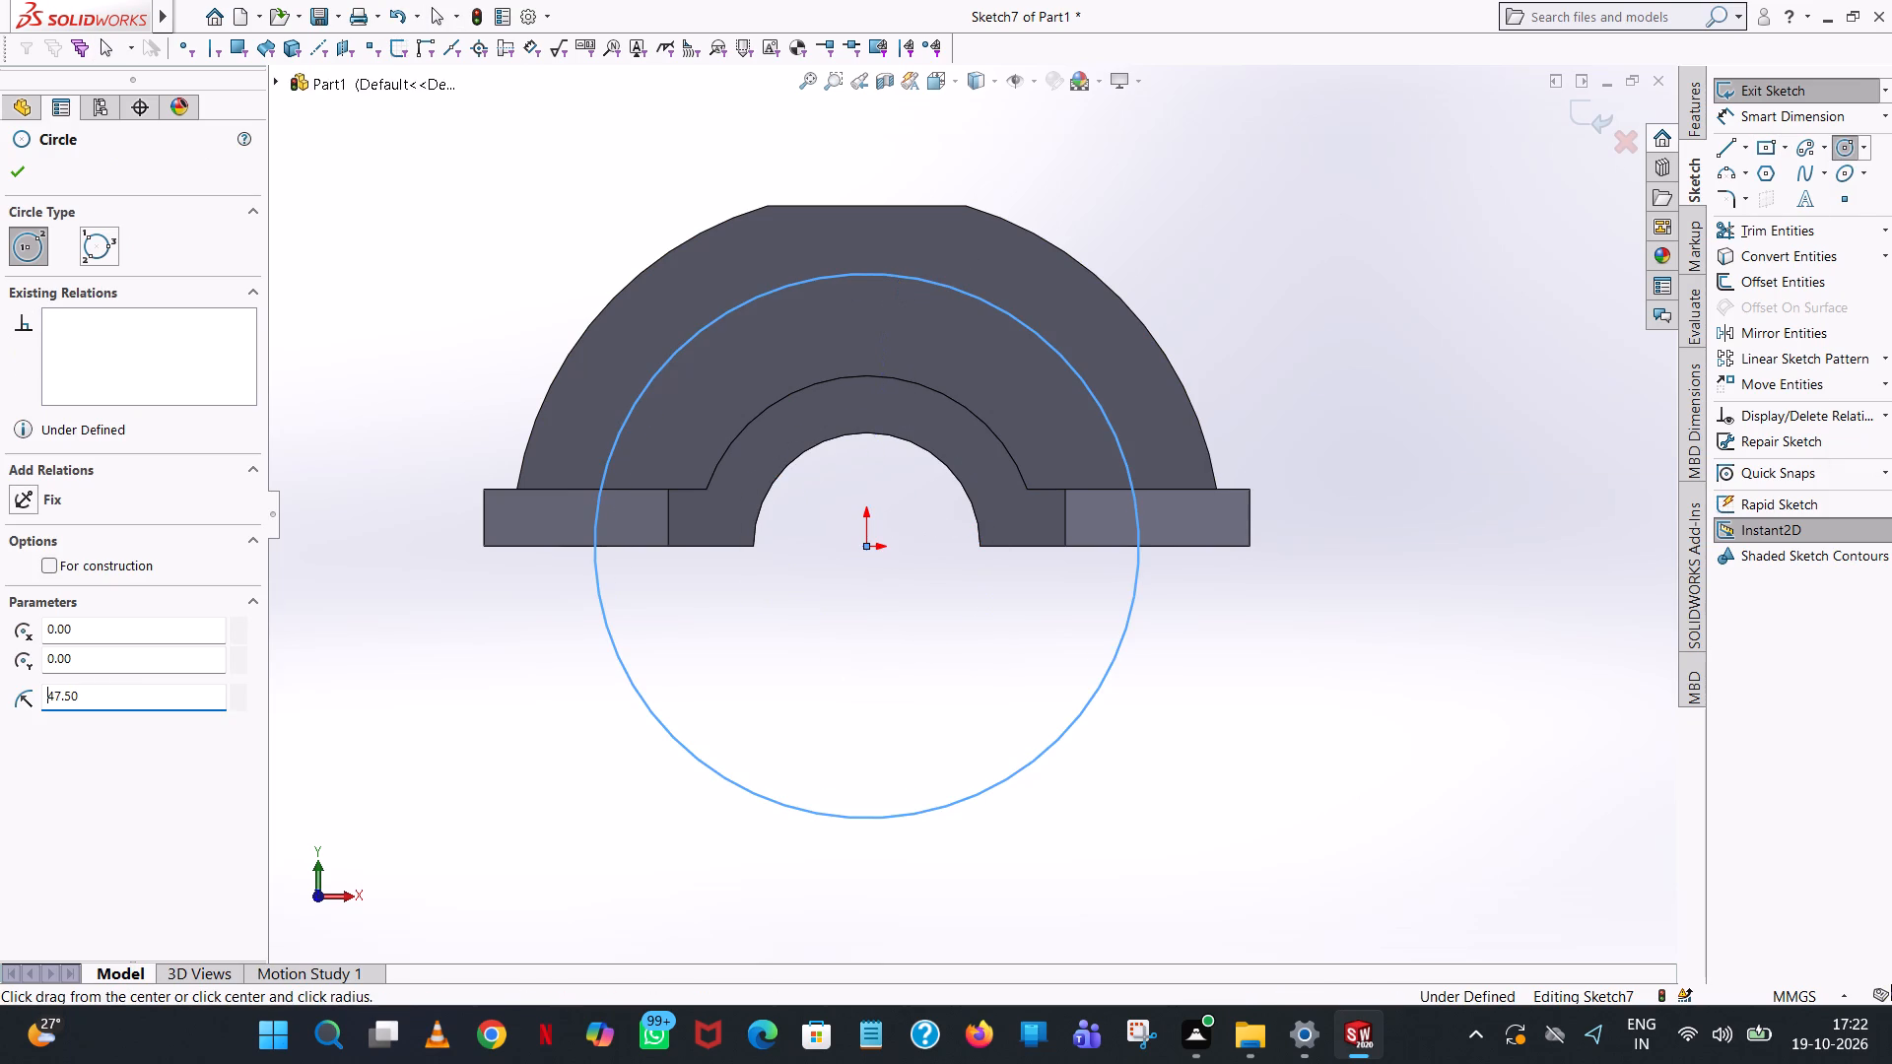
{"action": "left_click", "coordinate": [14, 179]}
{"action": "left_click", "coordinate": [589, 178]}
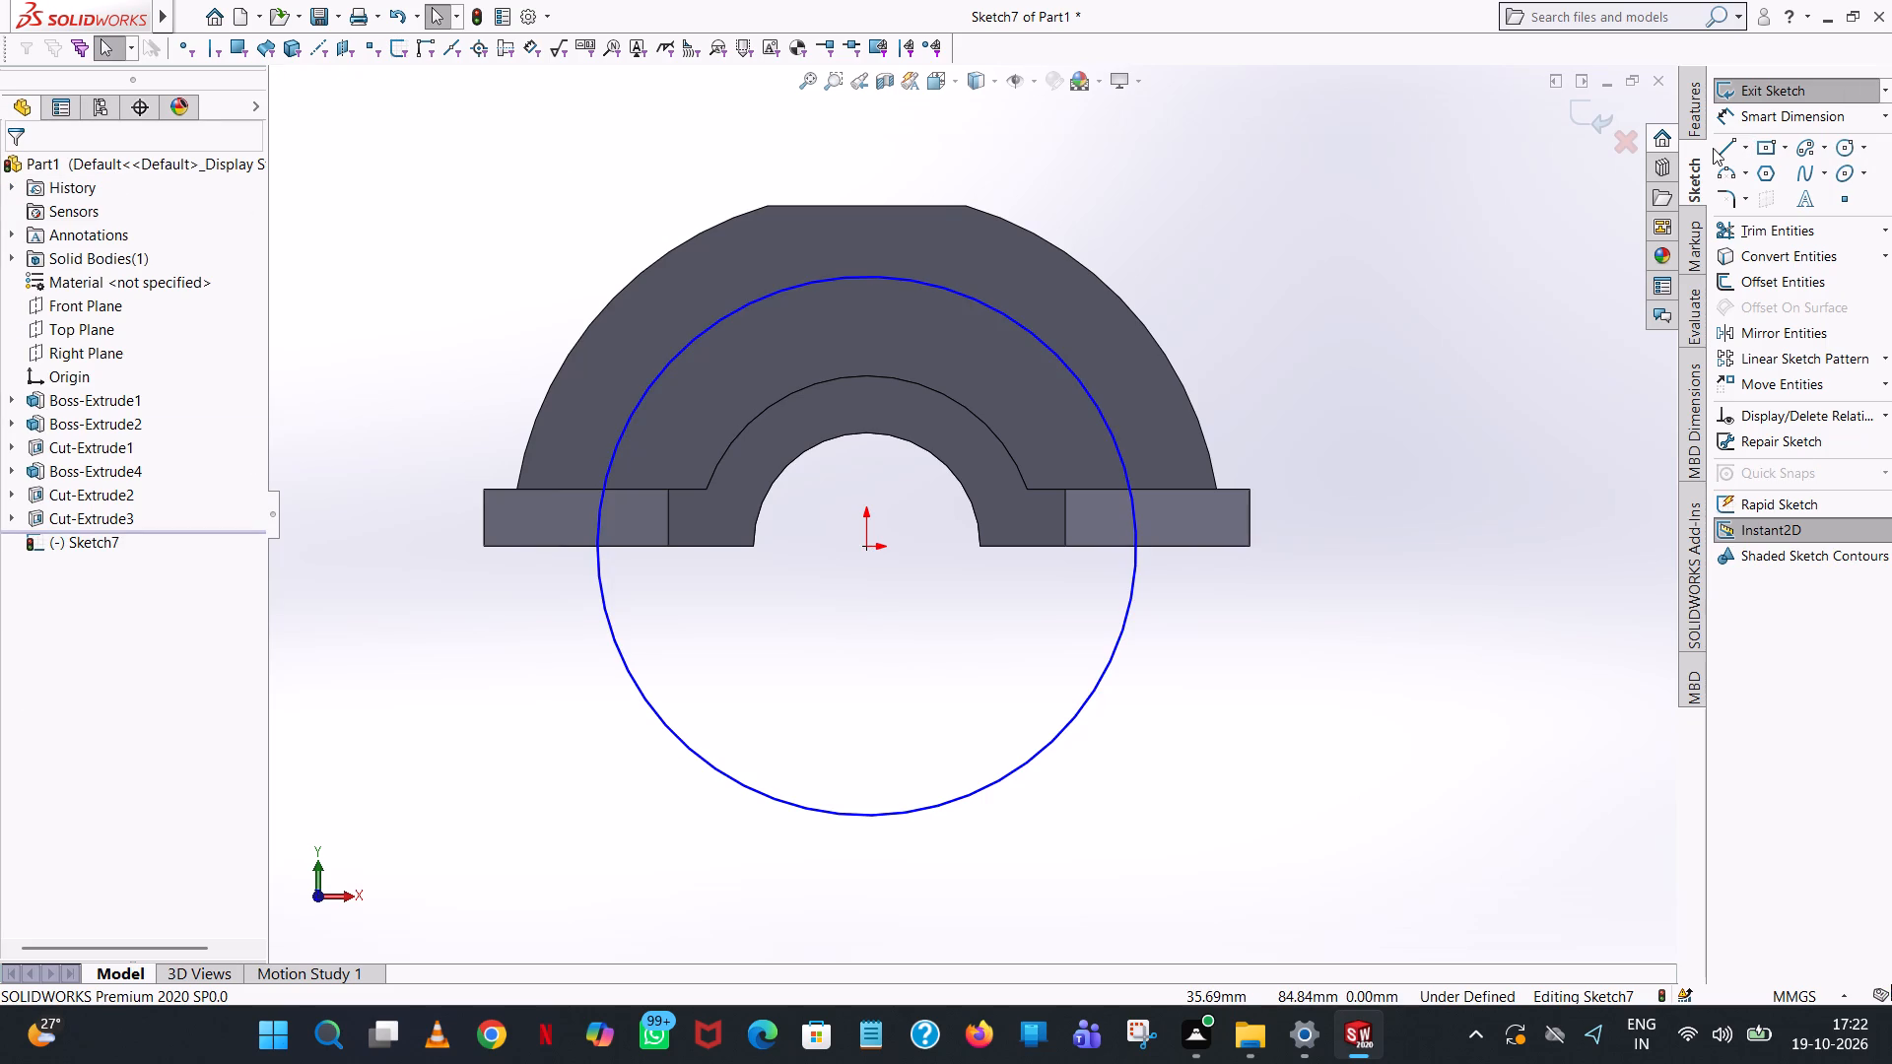
Sketch a line about 81 mm long from the origin toward the plate's upper +X side and set its angle to 50°.
{"action": "left_click", "coordinate": [1713, 148]}
{"action": "left_click", "coordinate": [1721, 148]}
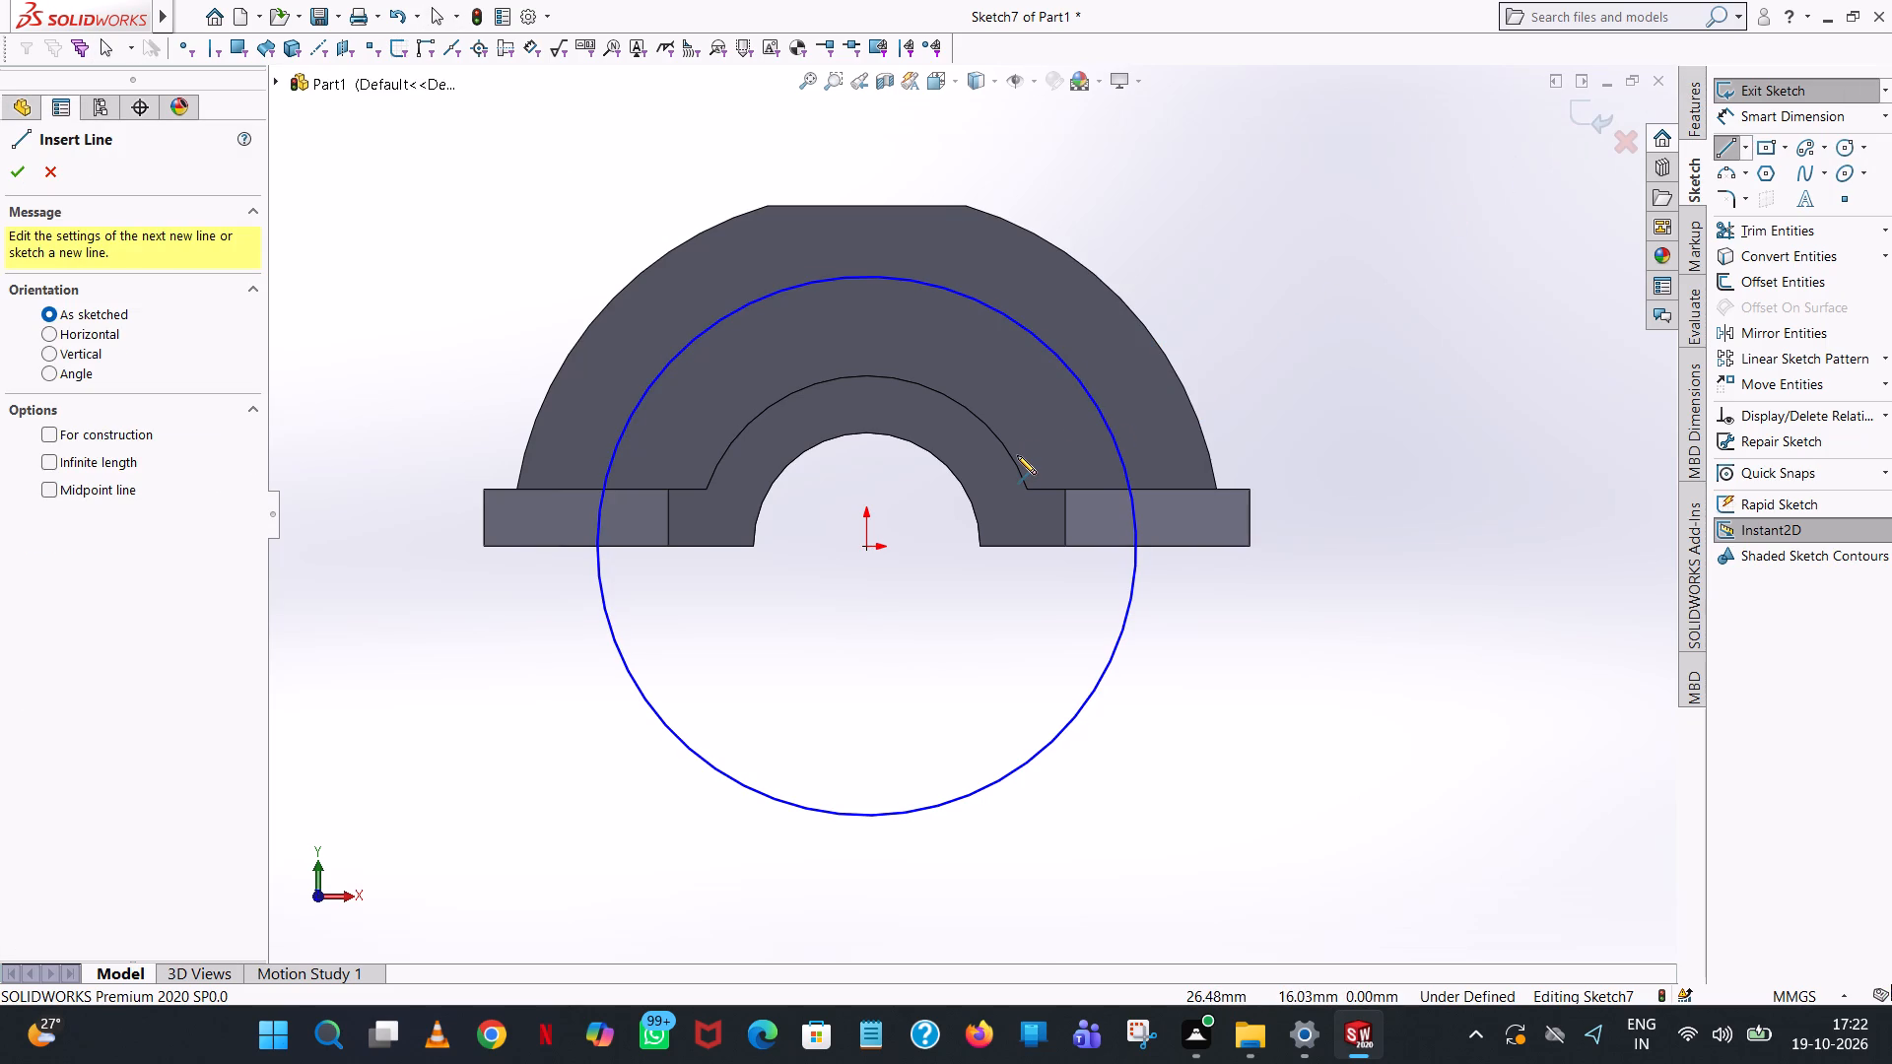
{"action": "left_click", "coordinate": [868, 550]}
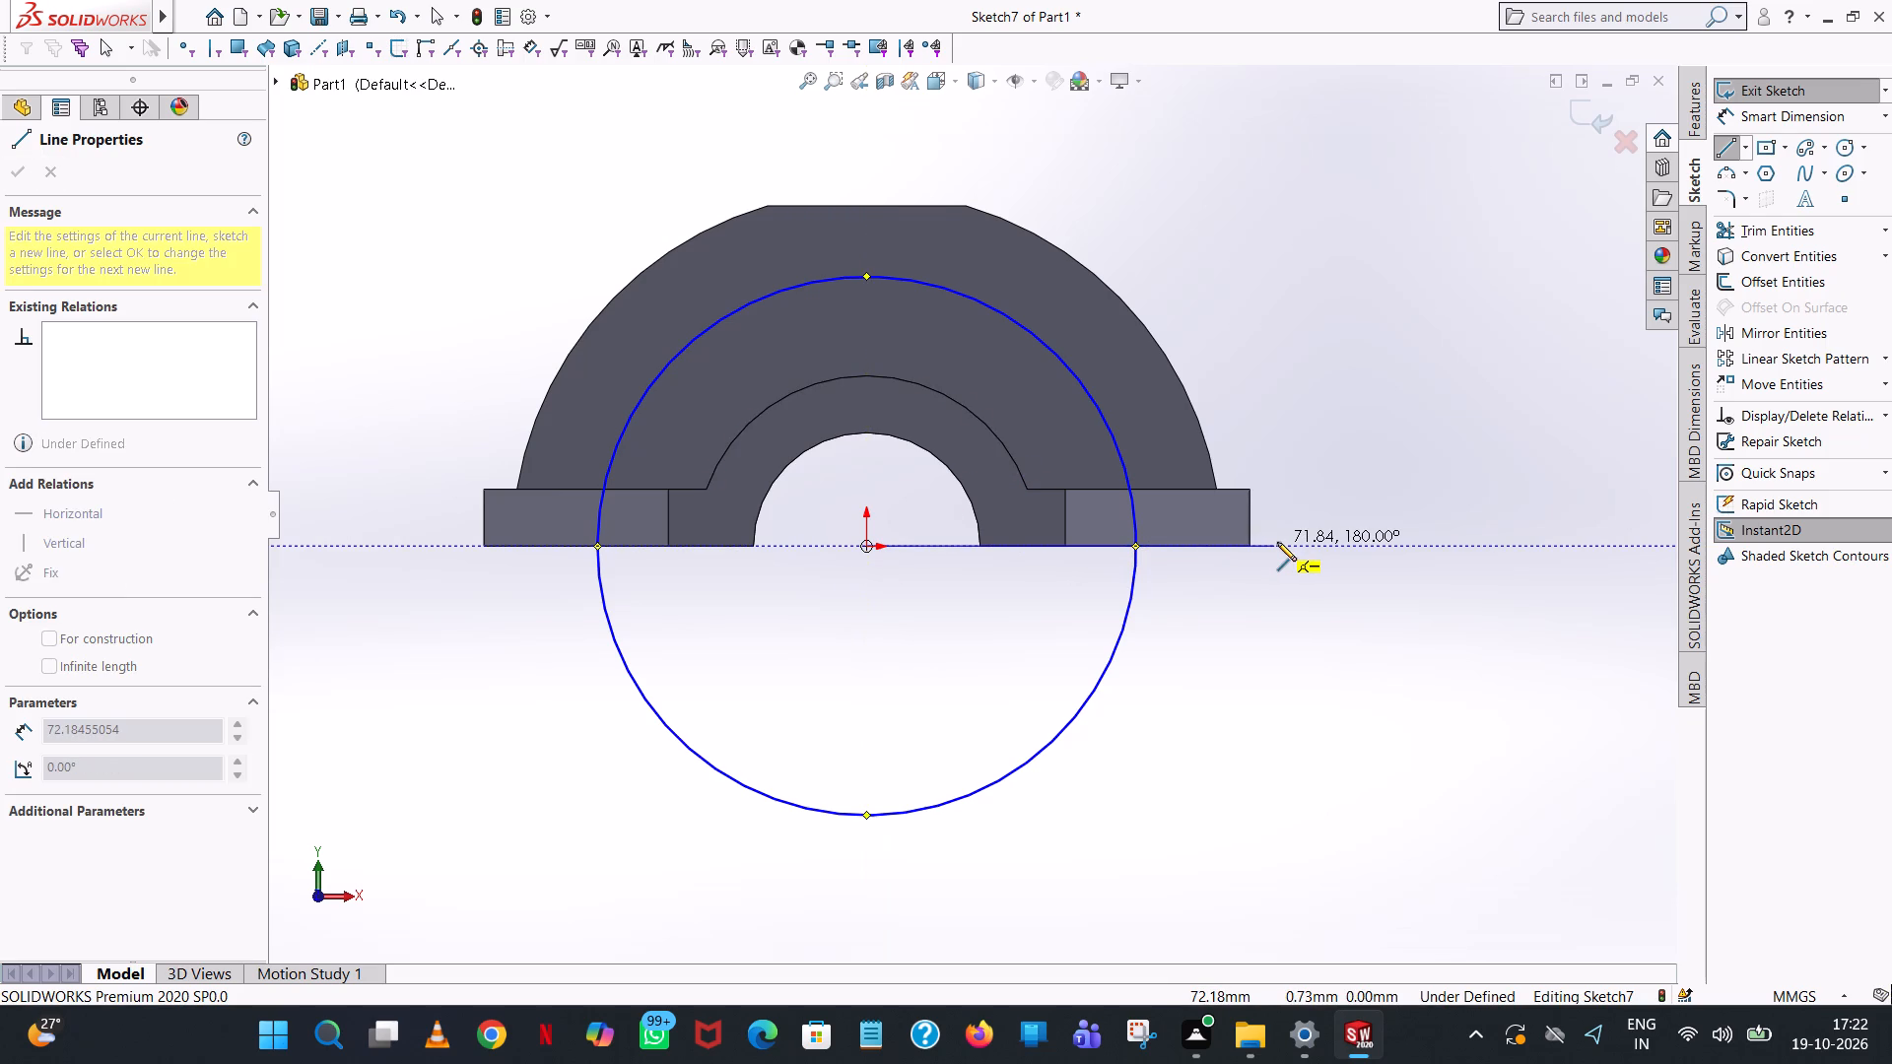
{"action": "left_click", "coordinate": [1153, 188]}
{"action": "right_click", "coordinate": [1153, 188]}
{"action": "left_click", "coordinate": [1231, 214]}
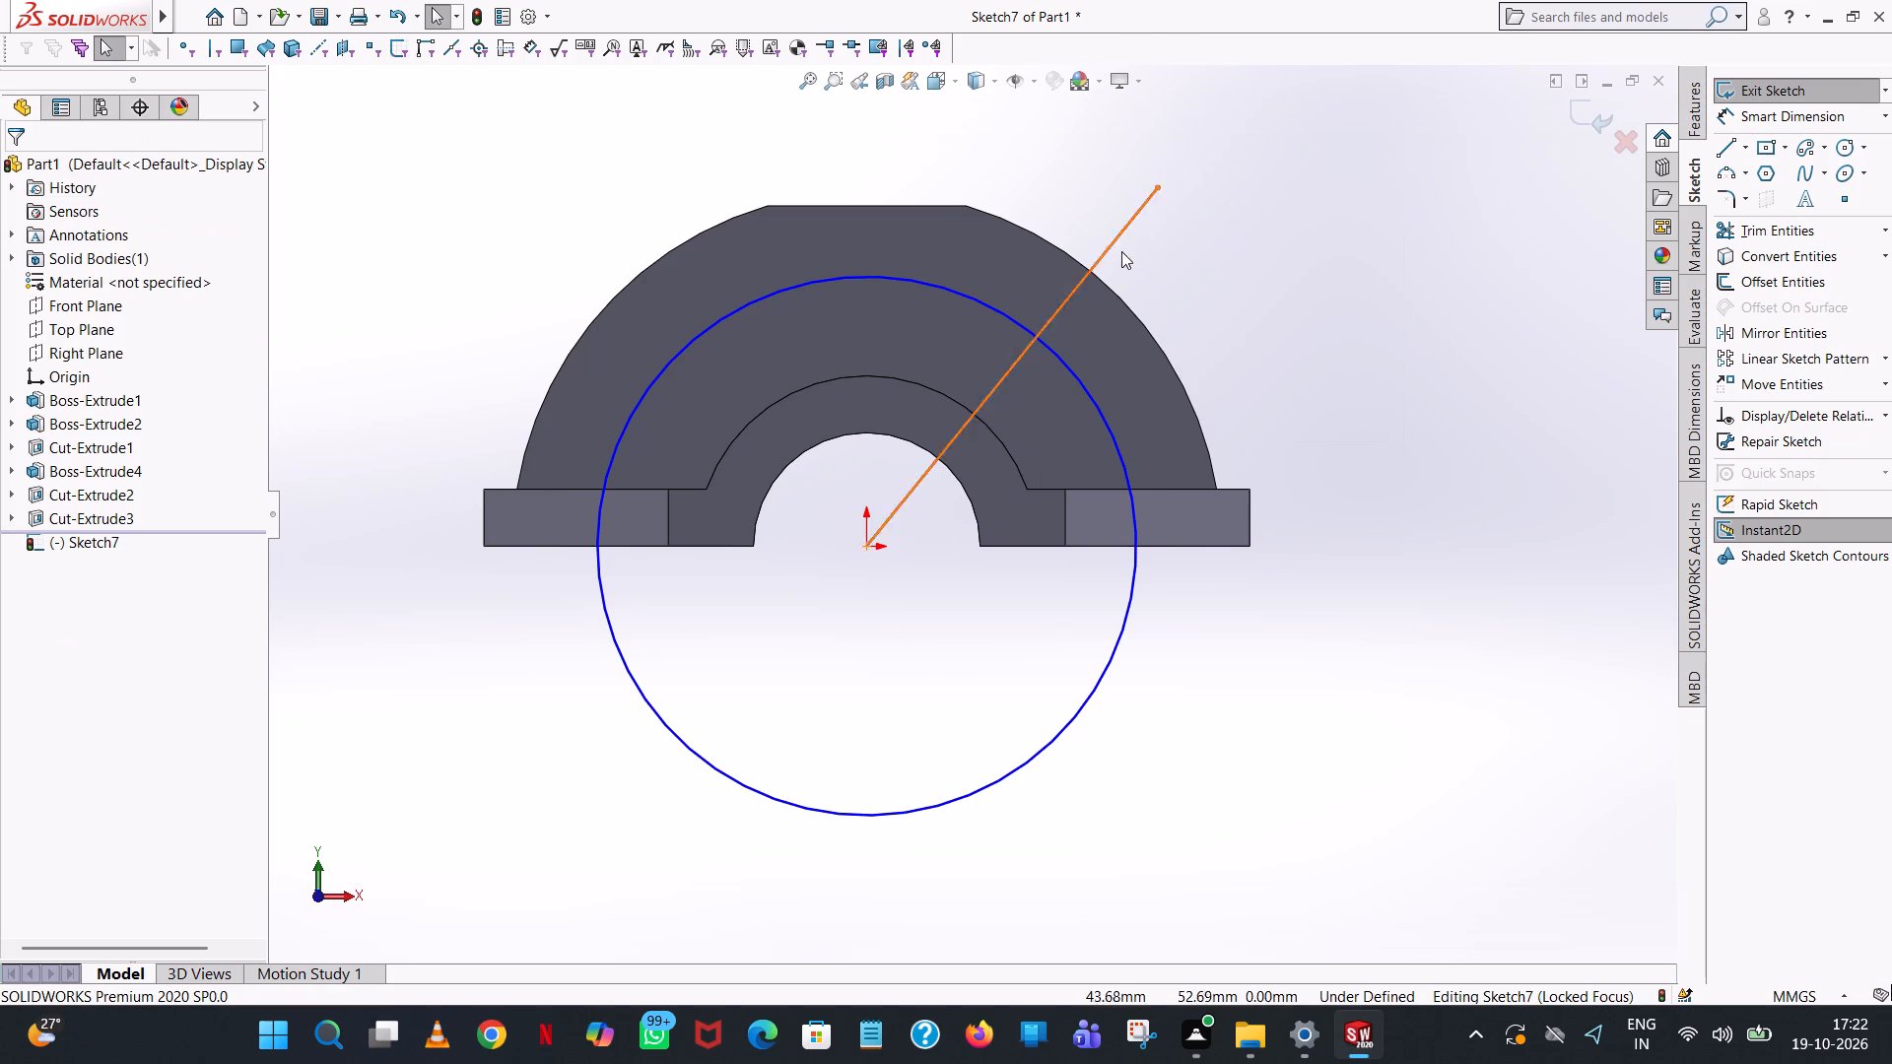
{"action": "left_click", "coordinate": [1116, 230]}
{"action": "left_click", "coordinate": [1124, 234]}
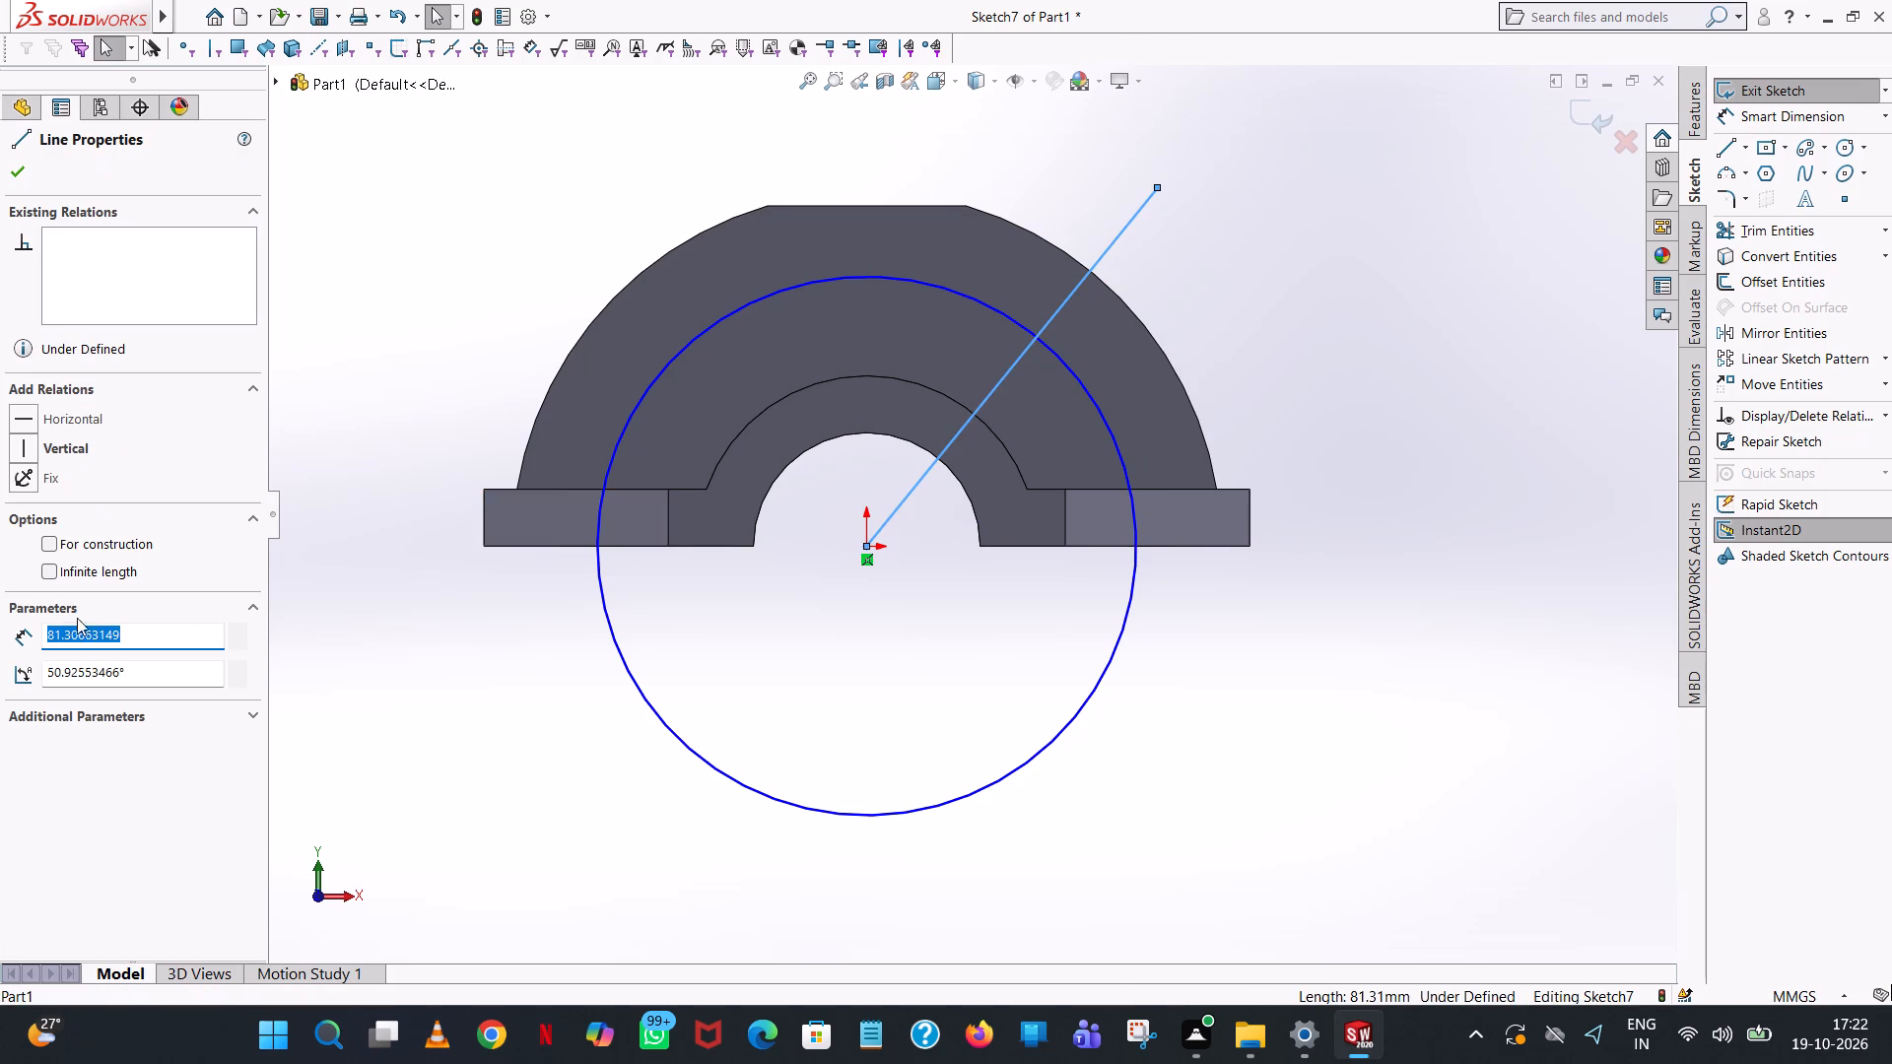
{"action": "double_click", "coordinate": [150, 678]}
{"action": "type", "text": "50"}
{"action": "key", "text": "Return"}
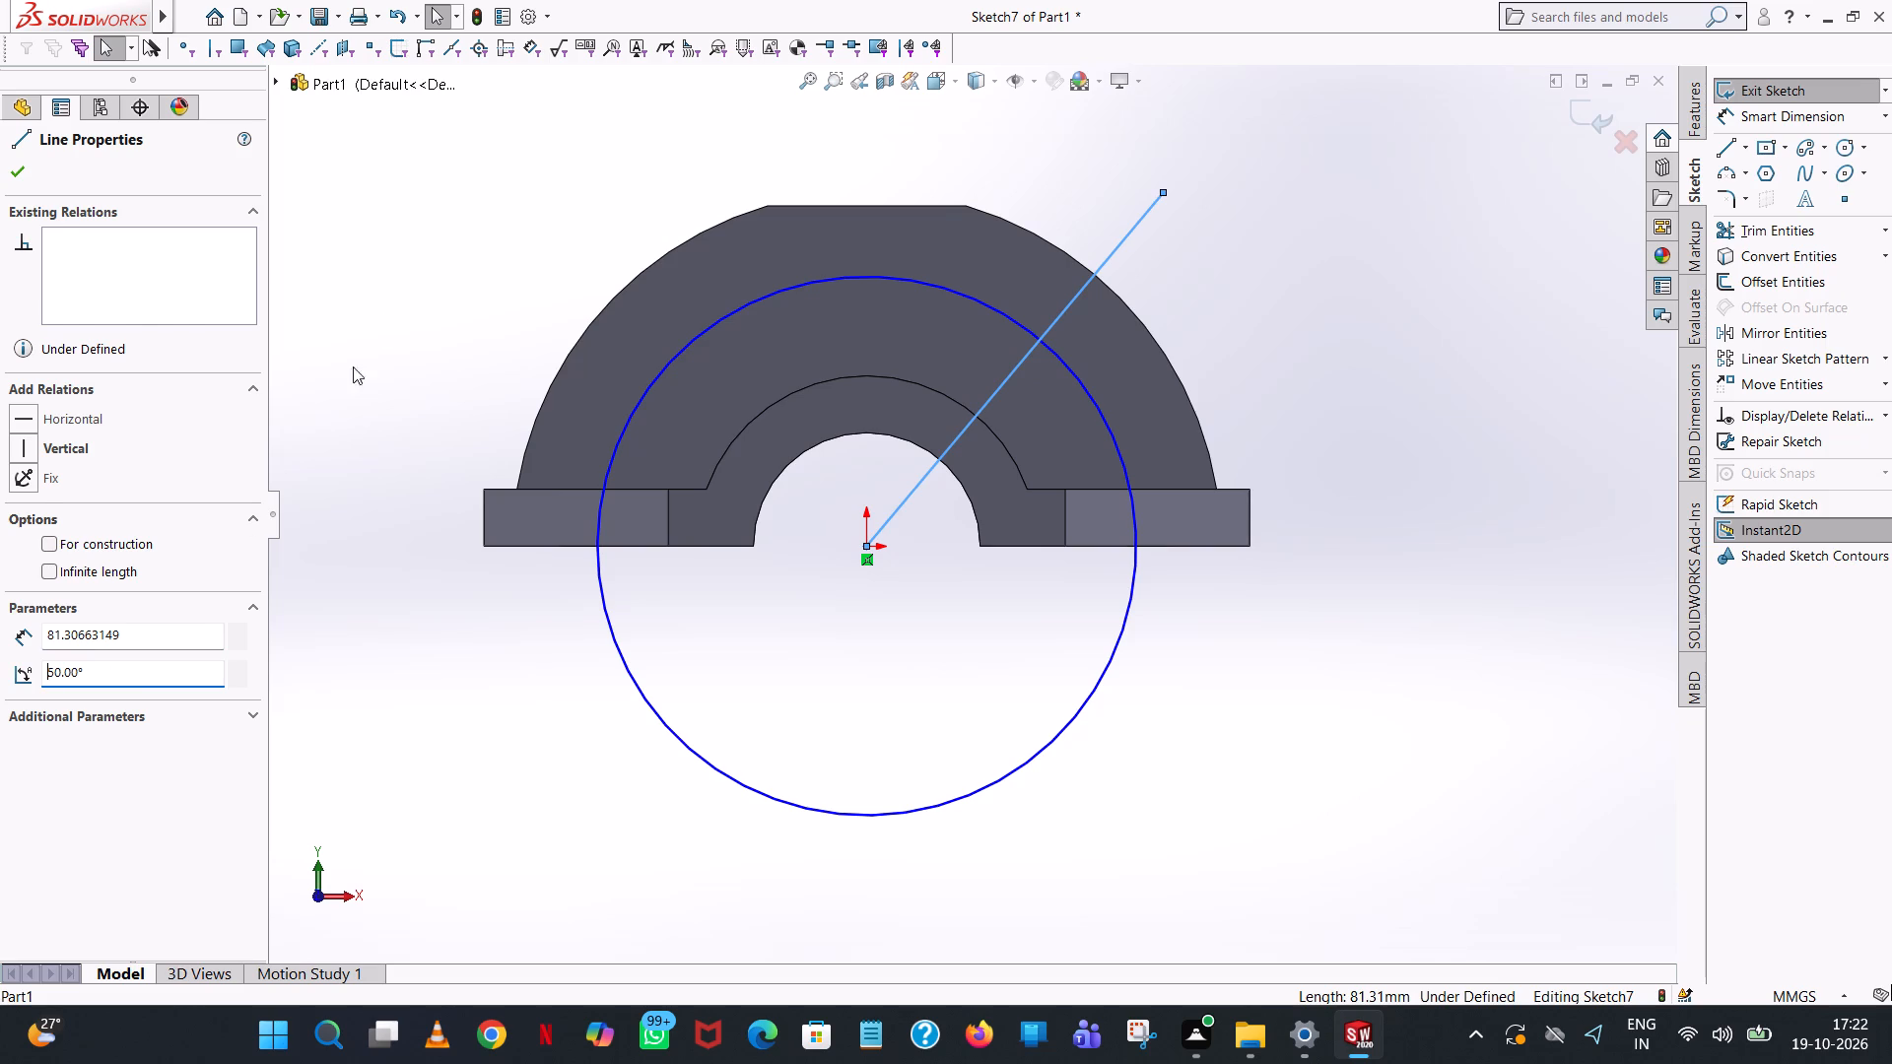
{"action": "left_click", "coordinate": [390, 304]}
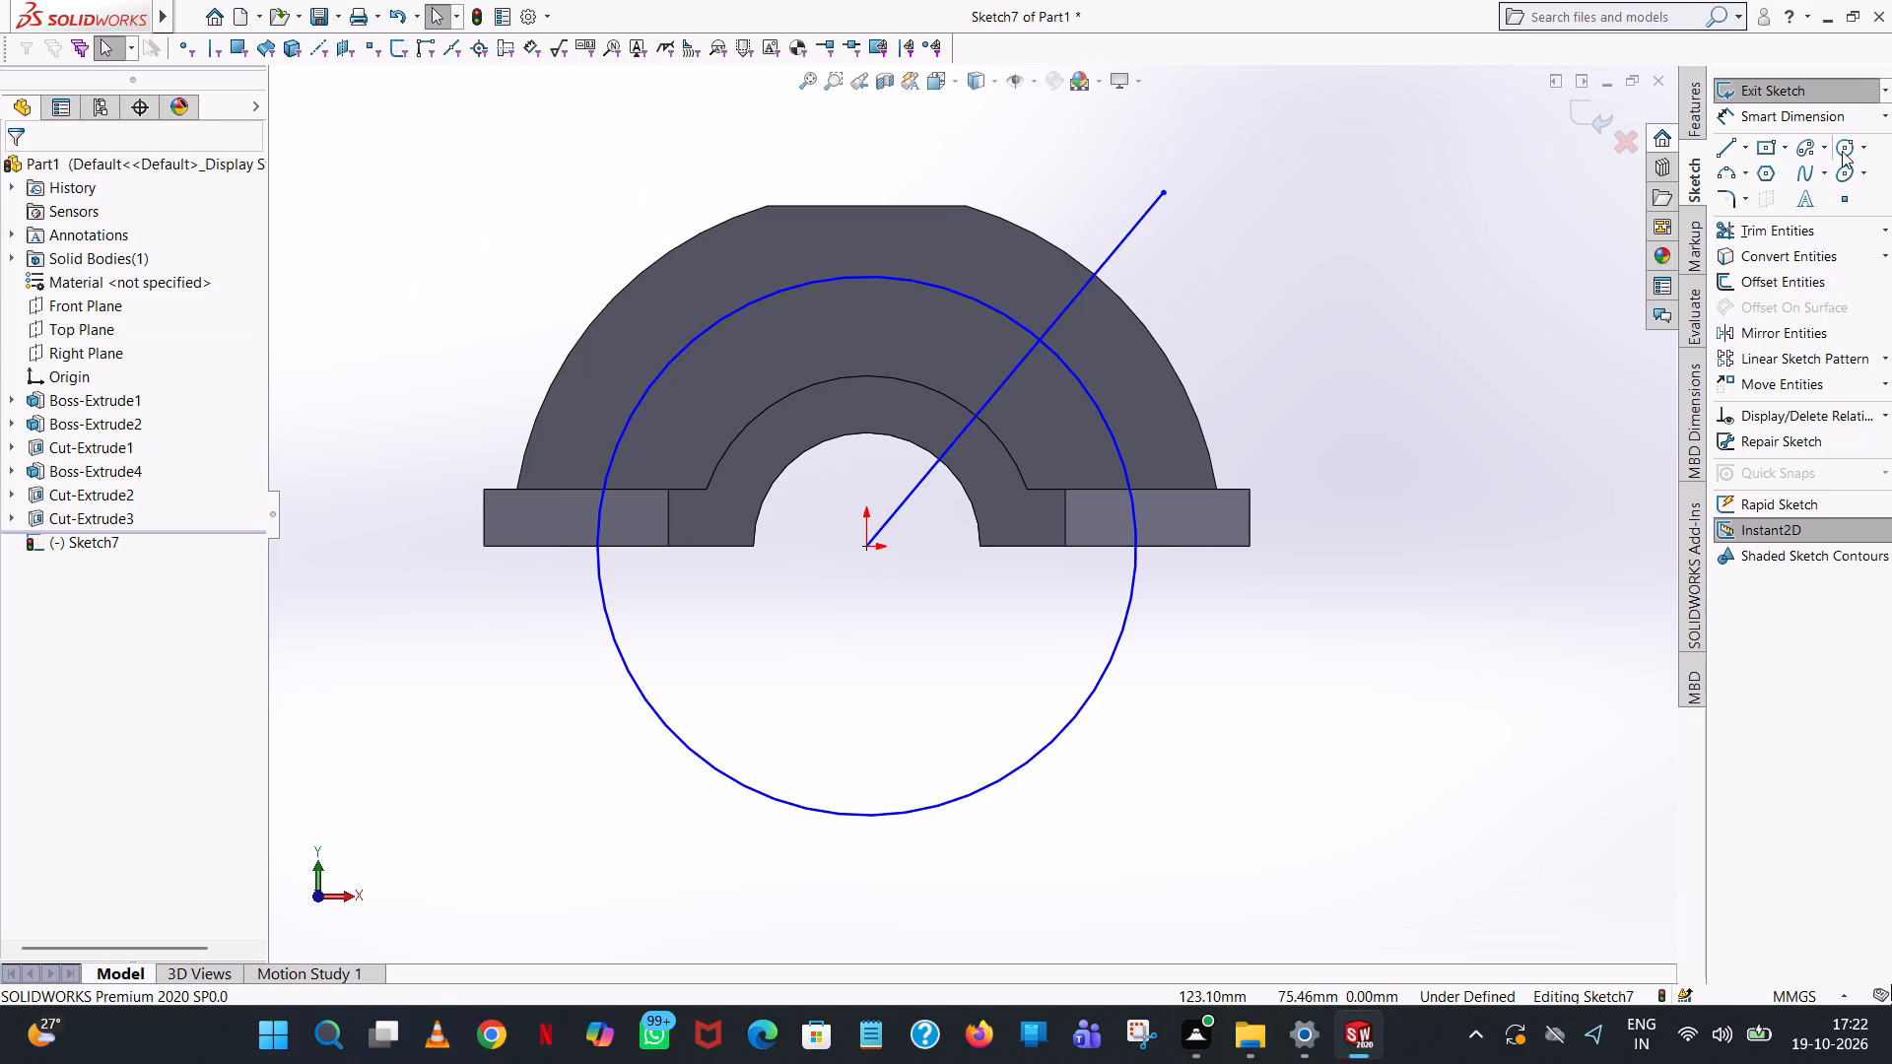
Draw a circle of radius 6 mm centred where the 50° line crosses the 47.5 mm radius circle.
{"action": "left_click", "coordinate": [1842, 150]}
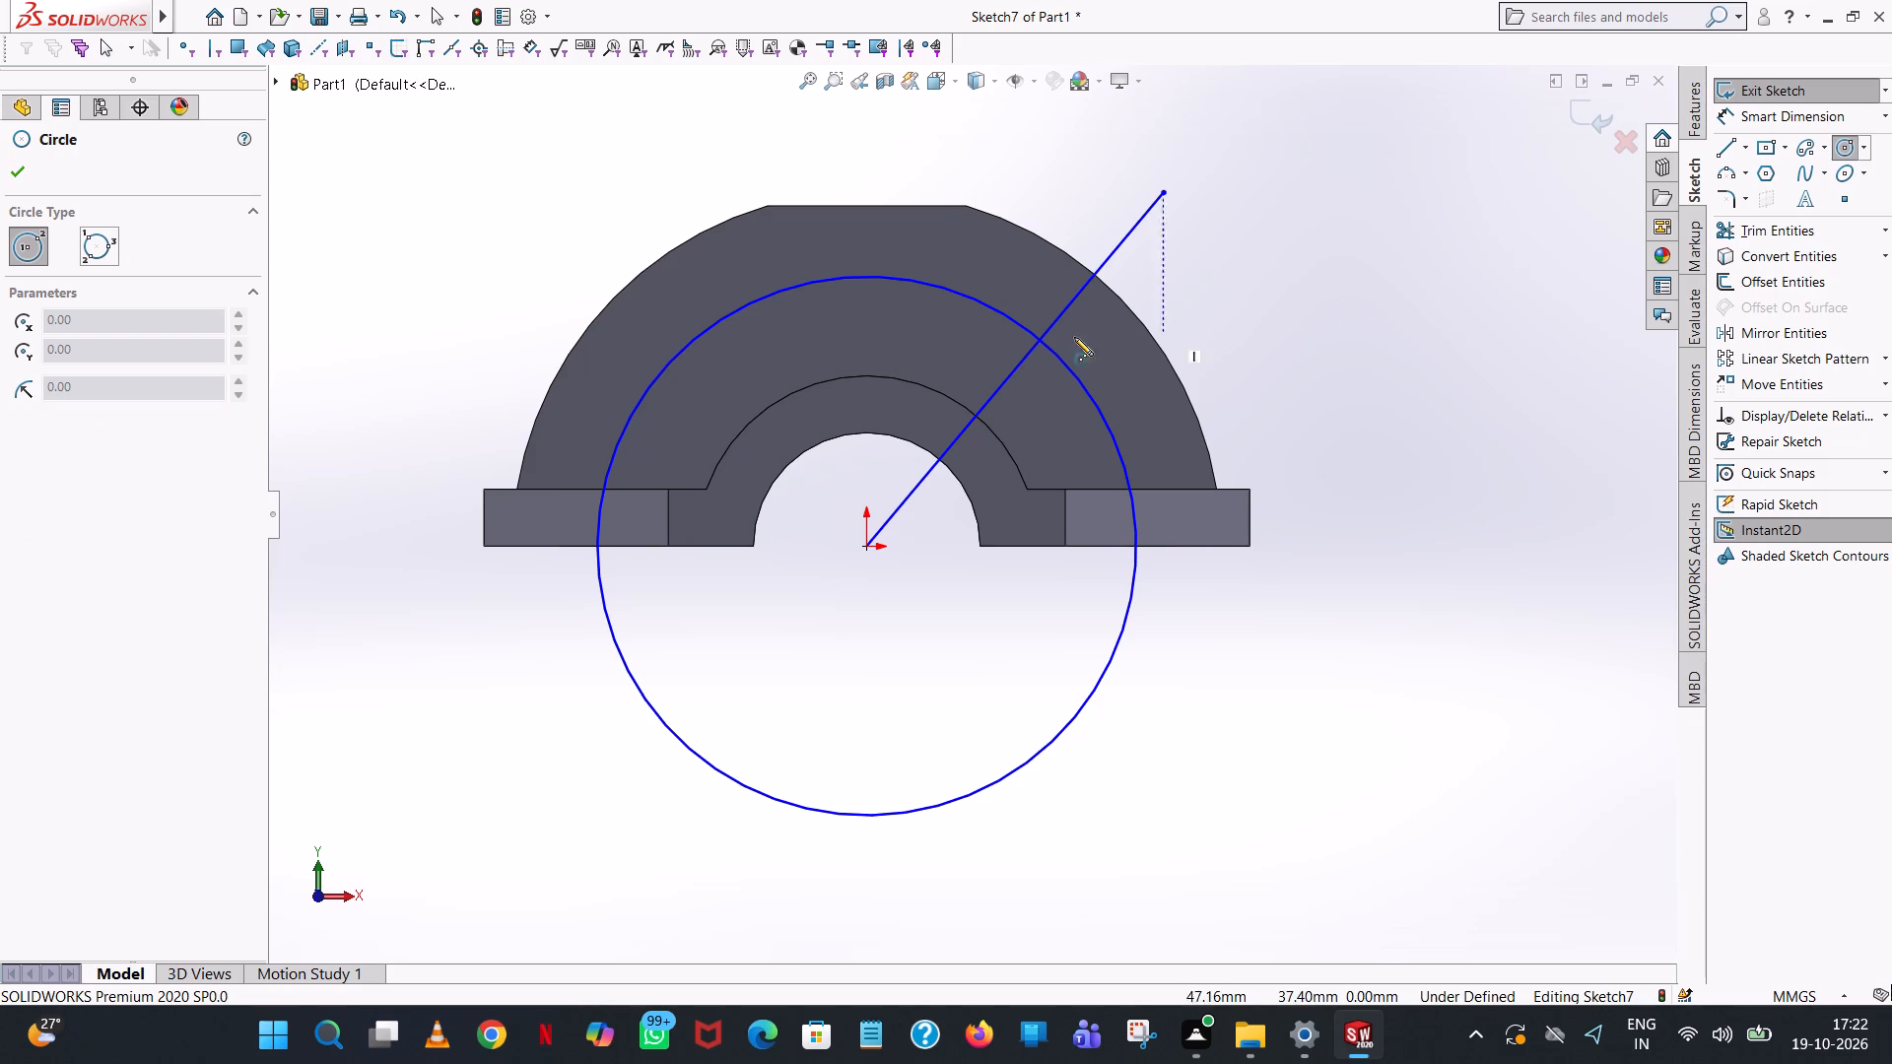
{"action": "scroll", "coordinate": [1044, 337], "scroll_direction": "down", "scroll_amount": 9}
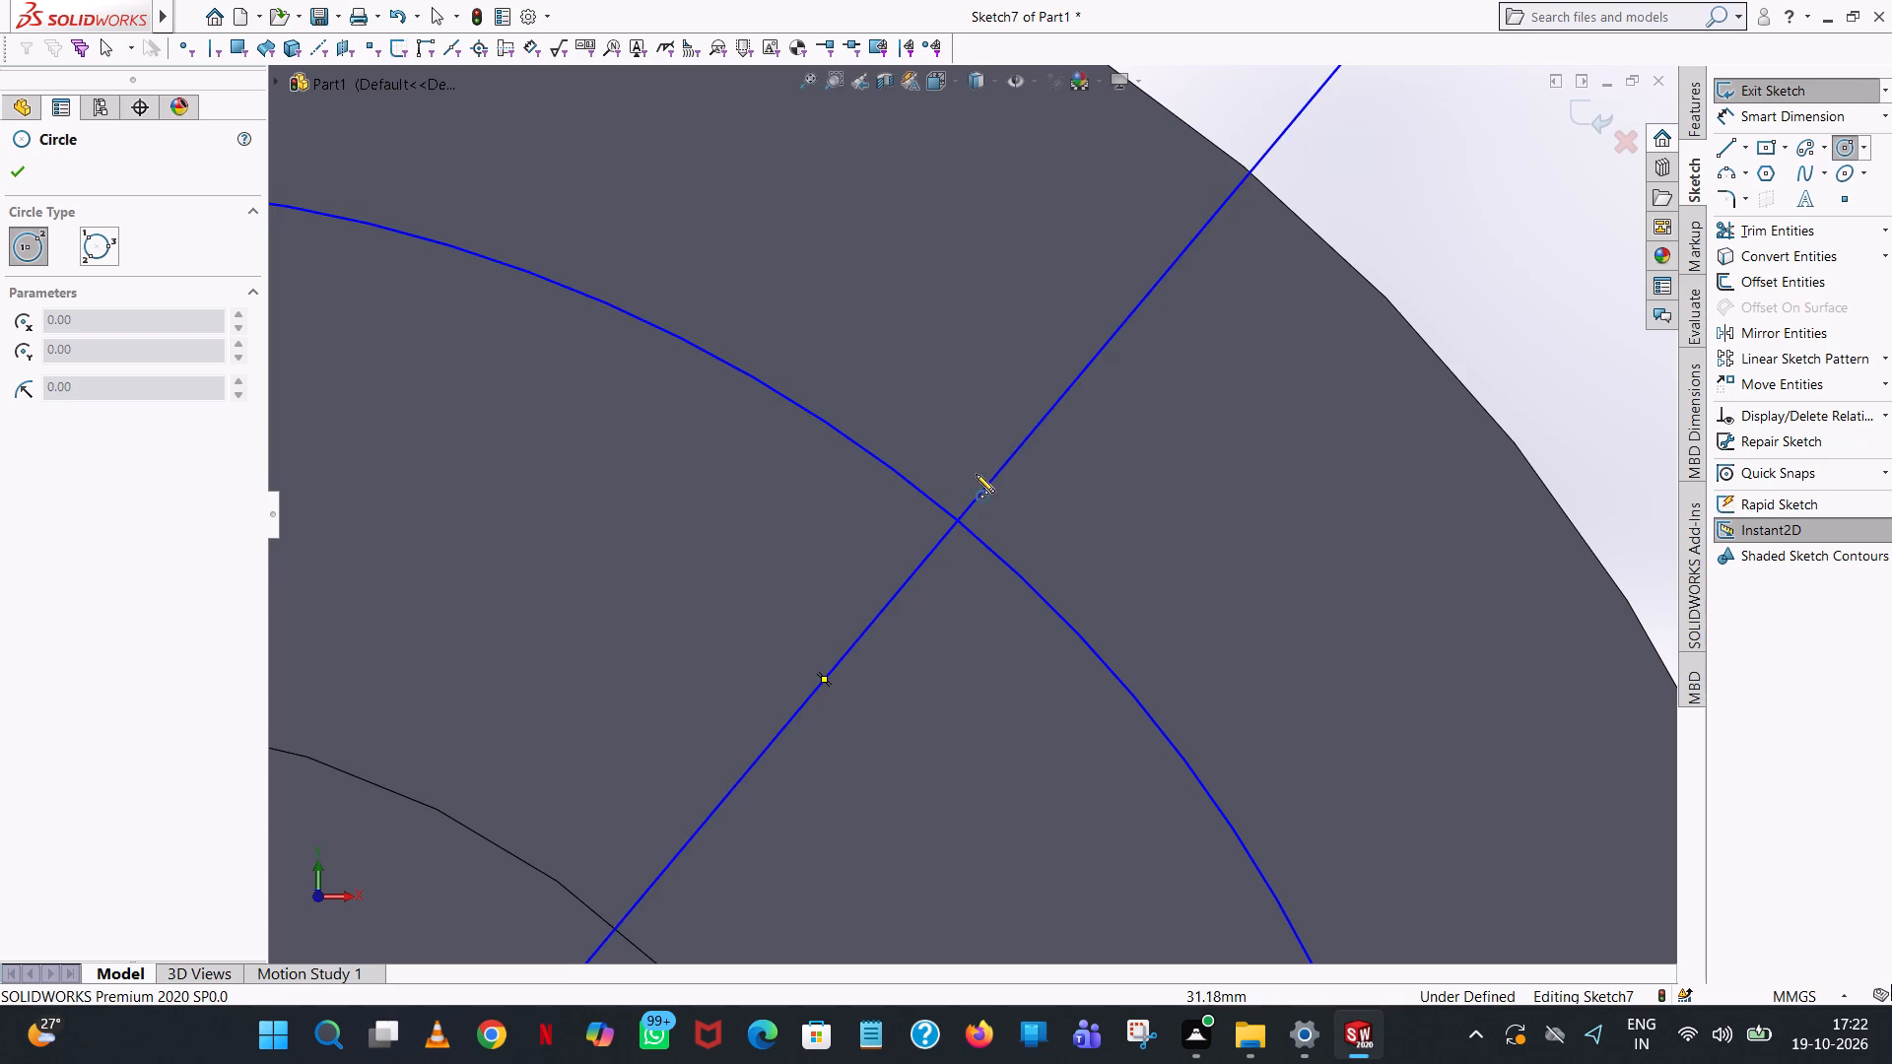
{"action": "left_click", "coordinate": [959, 520]}
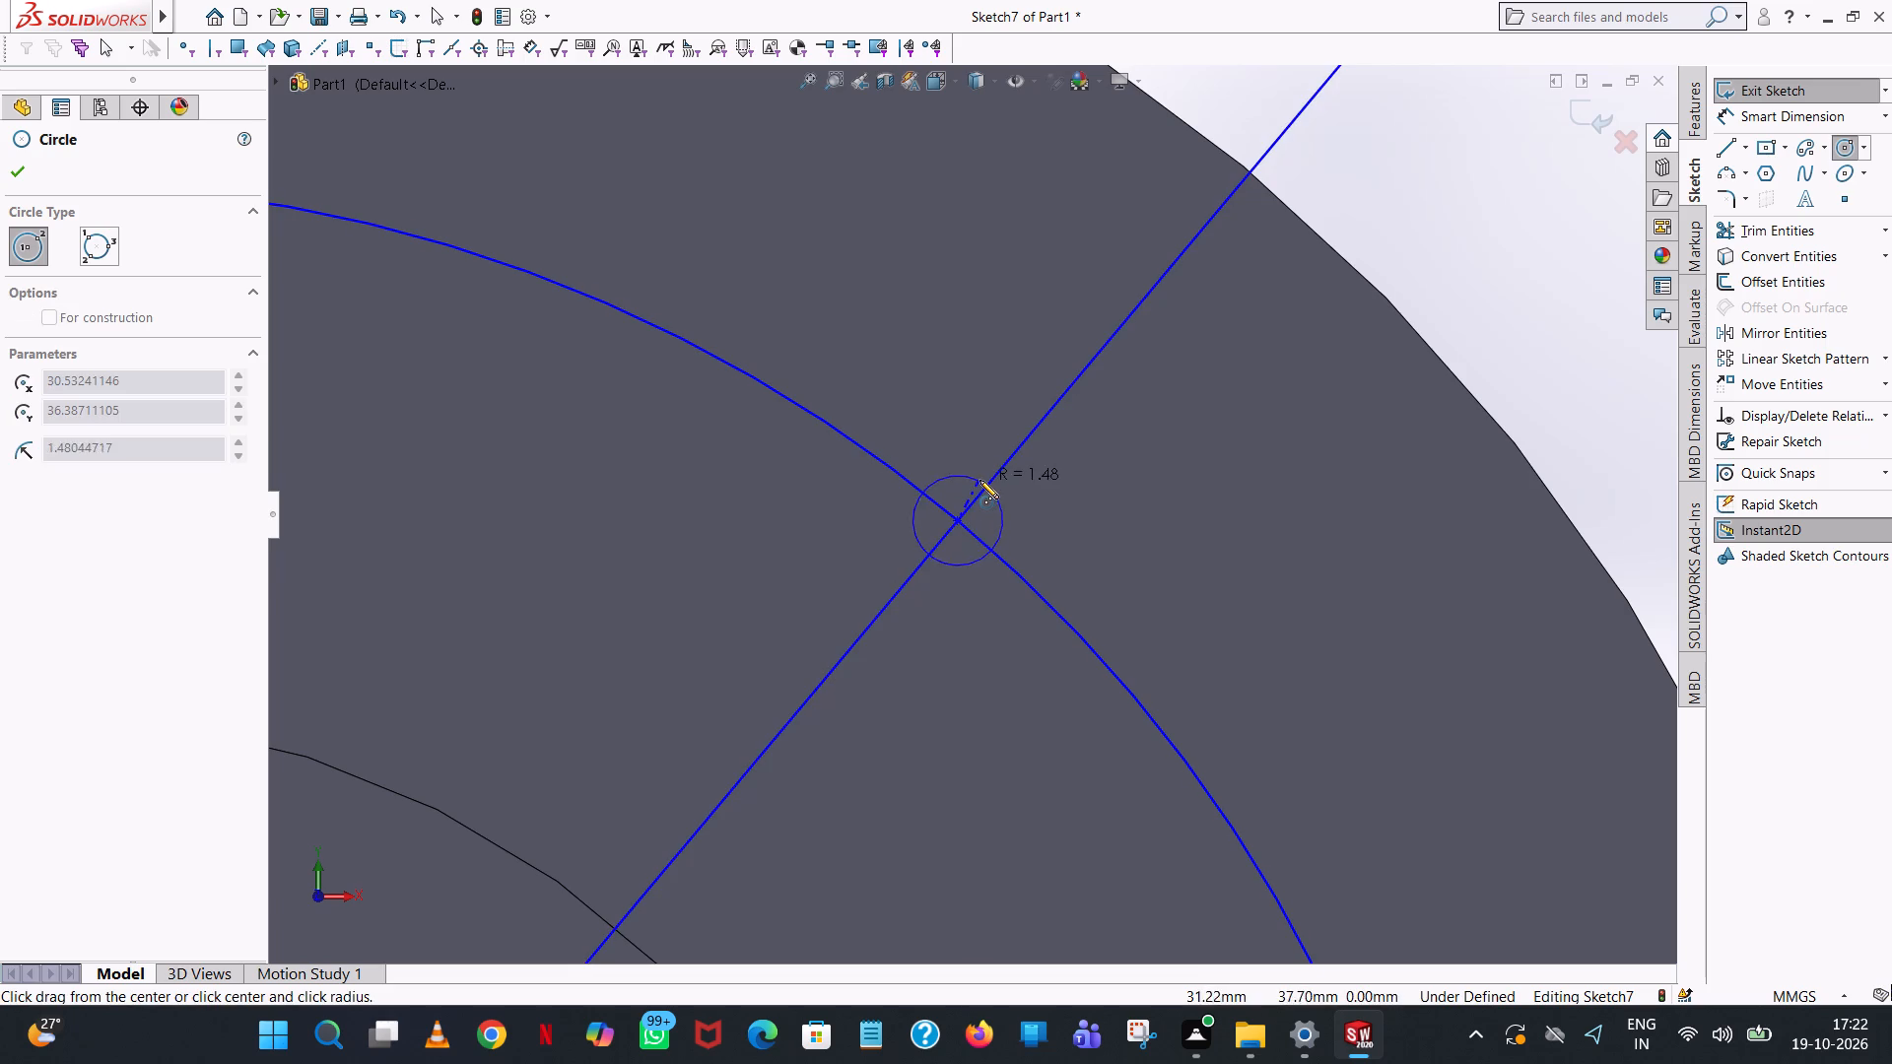
{"action": "left_click", "coordinate": [980, 480]}
{"action": "key", "text": "6"}
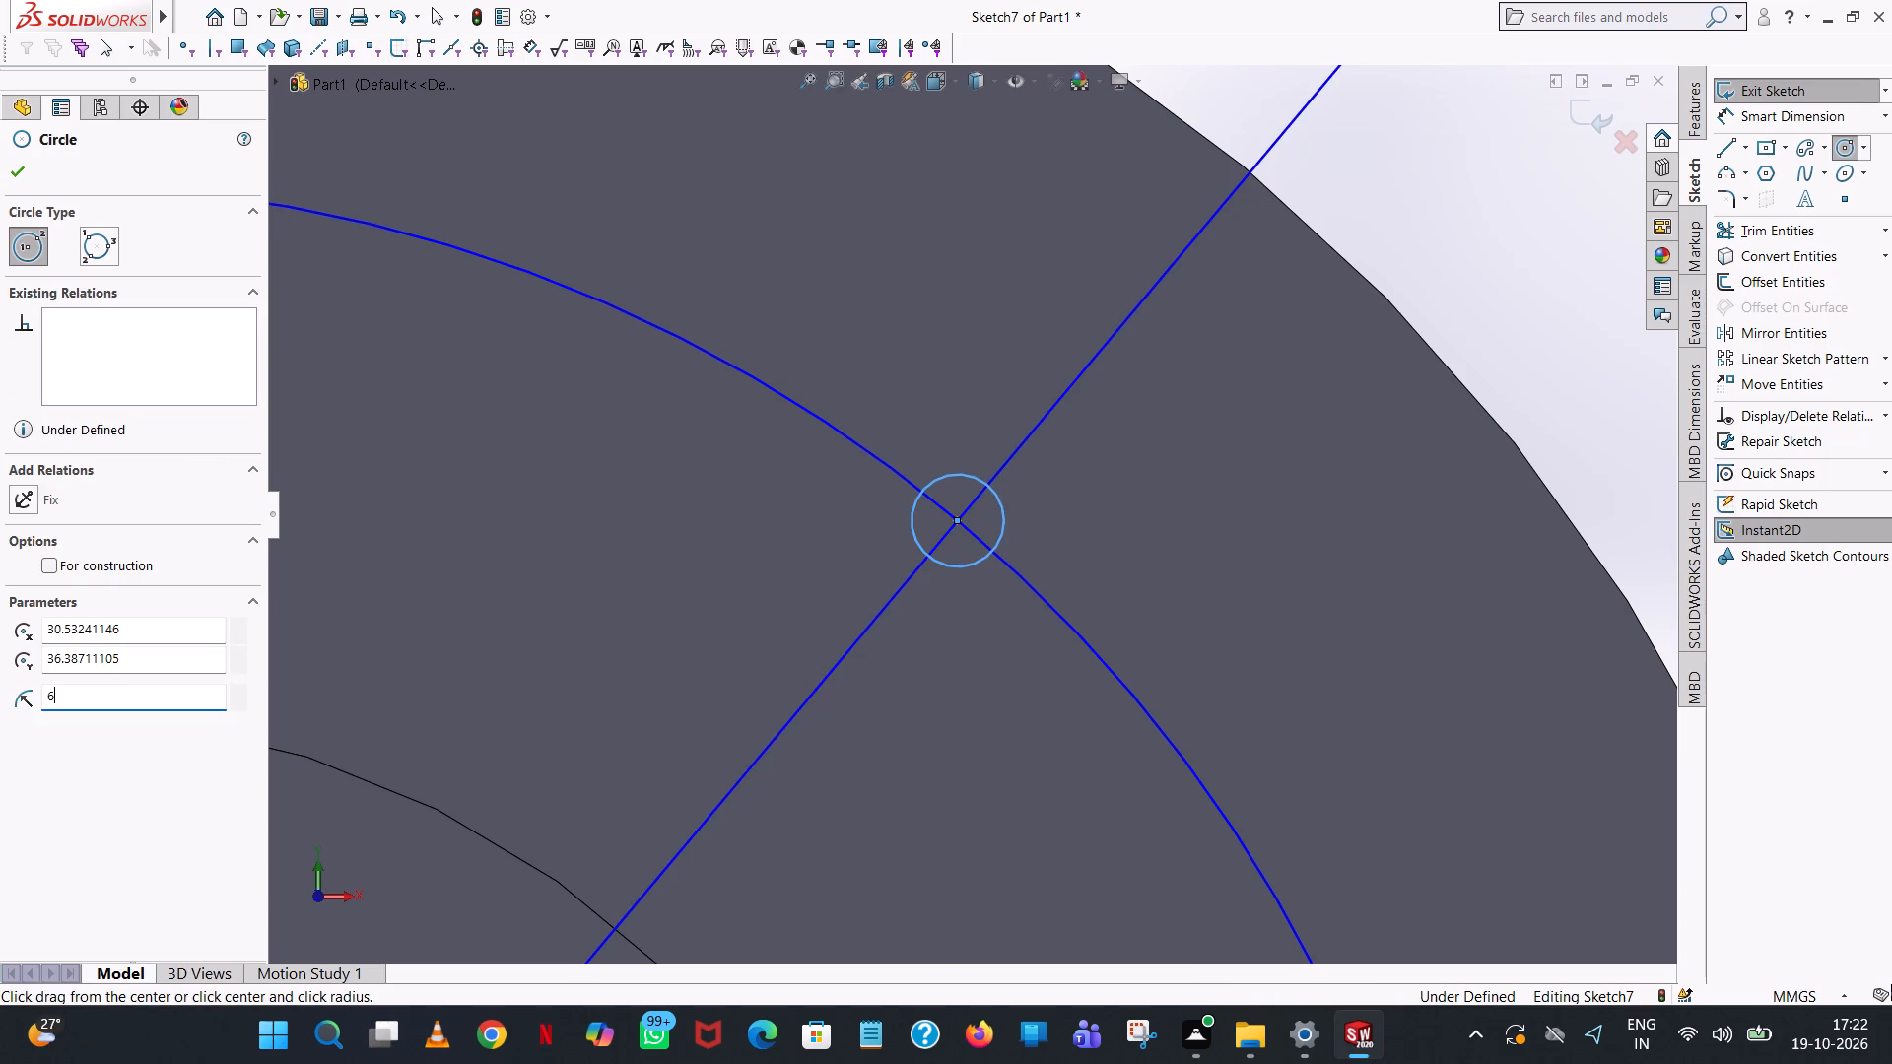
{"action": "key", "text": "Return"}
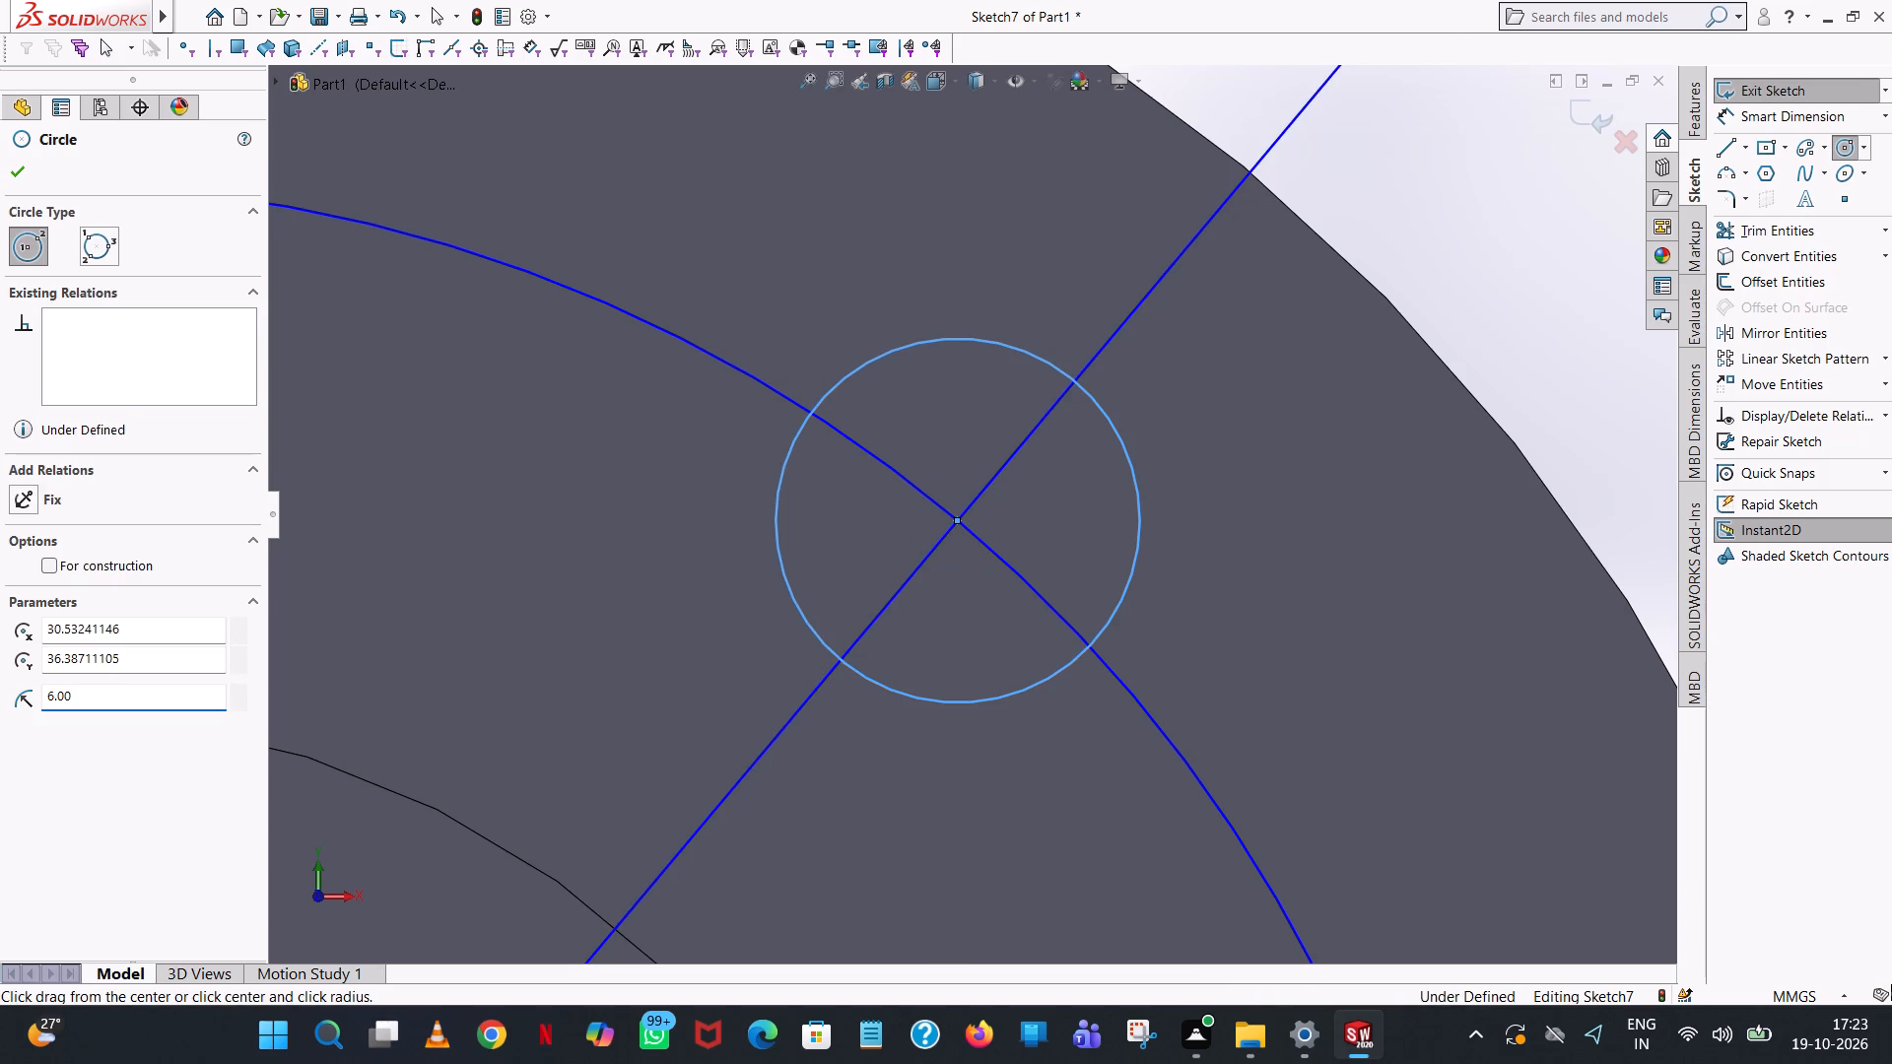
{"action": "scroll", "coordinate": [980, 480], "scroll_direction": "up", "scroll_amount": 7}
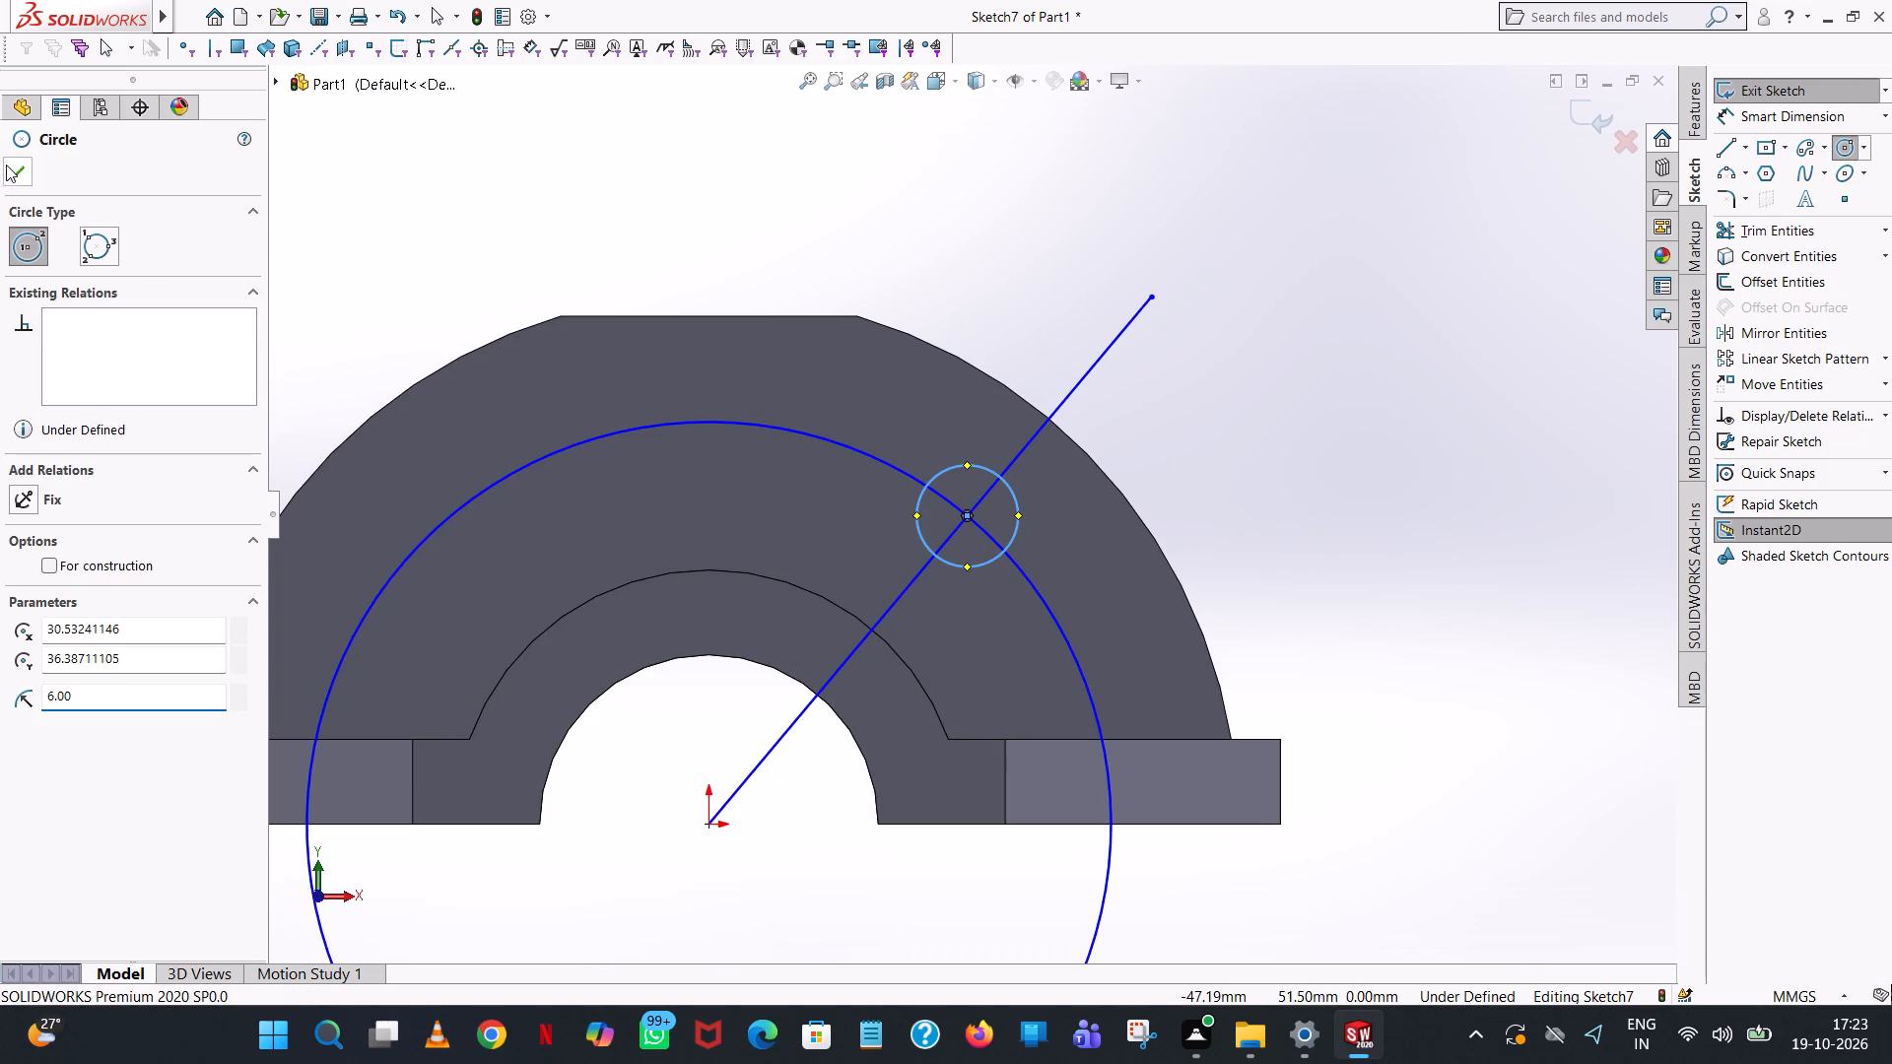
{"action": "left_click", "coordinate": [6, 165]}
{"action": "left_click", "coordinate": [578, 238]}
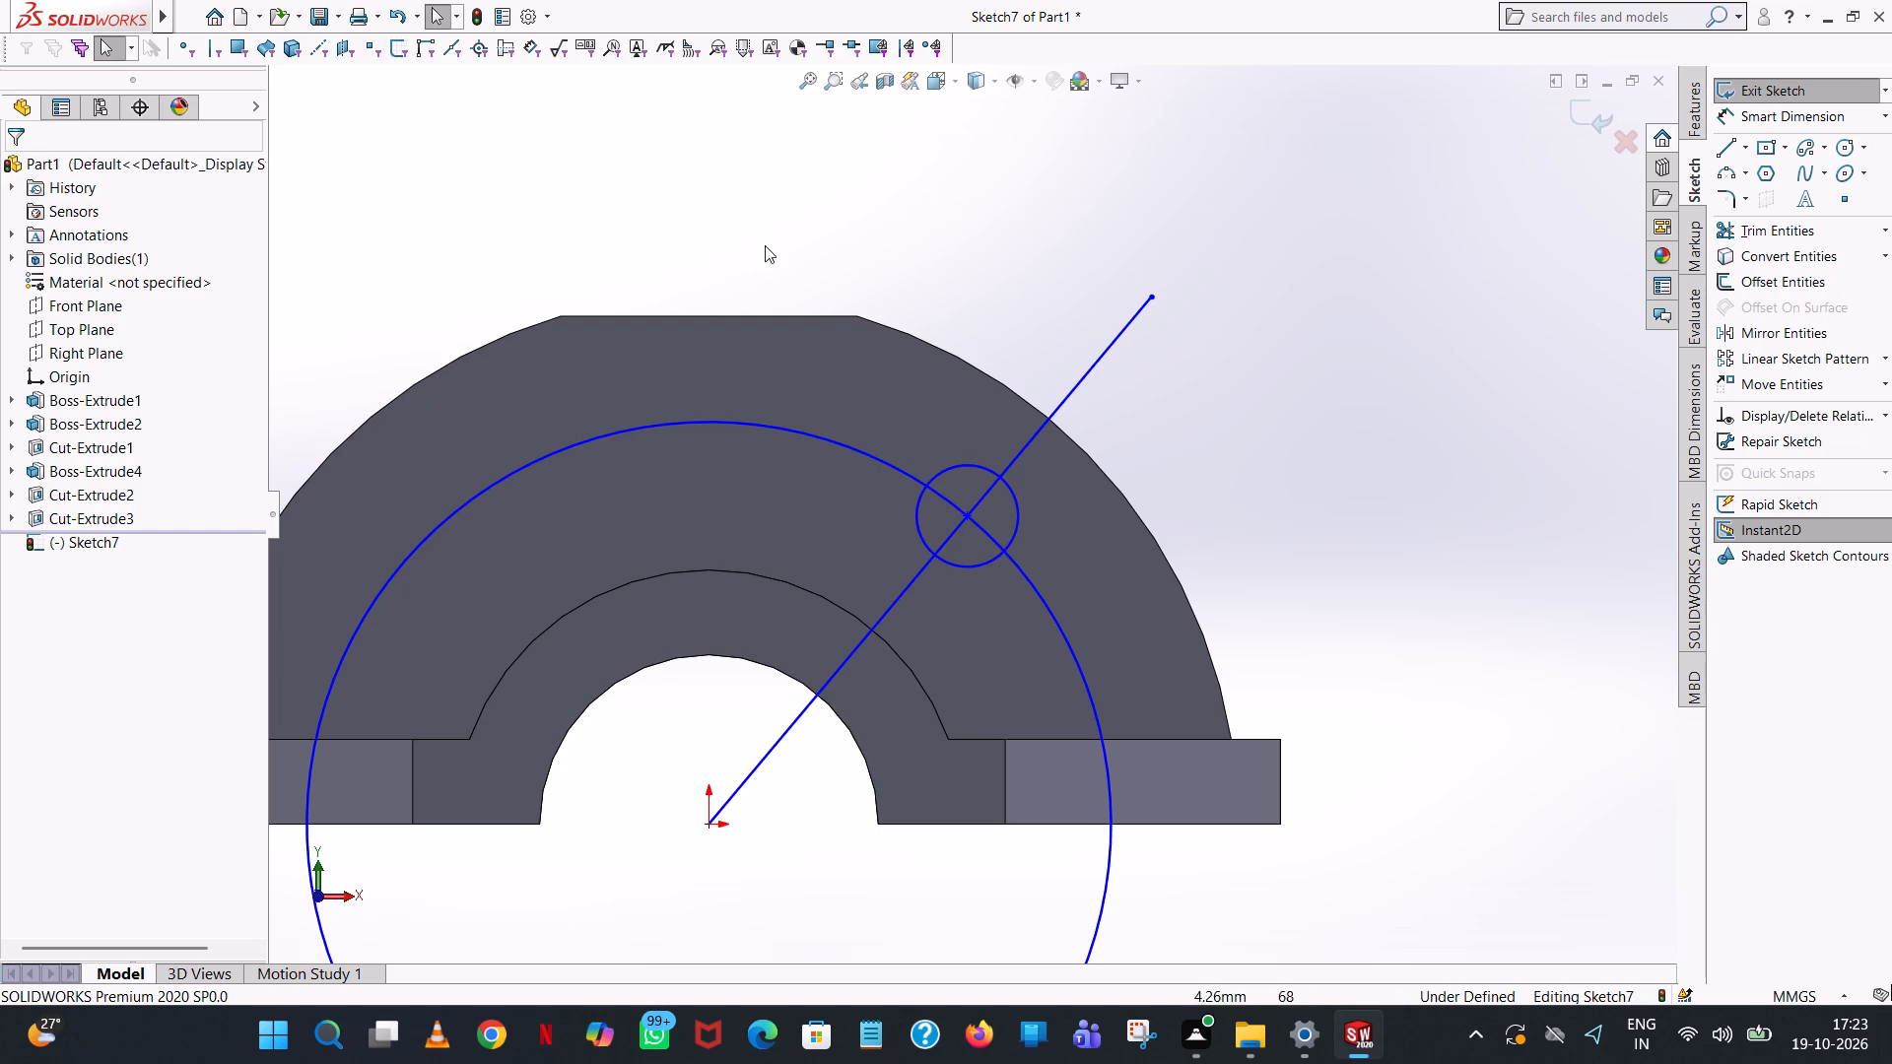
Sketch a vertical line about 36 mm long upward from the origin, level with the small circle's centre.
{"action": "scroll", "coordinate": [789, 251], "scroll_direction": "up", "scroll_amount": 3}
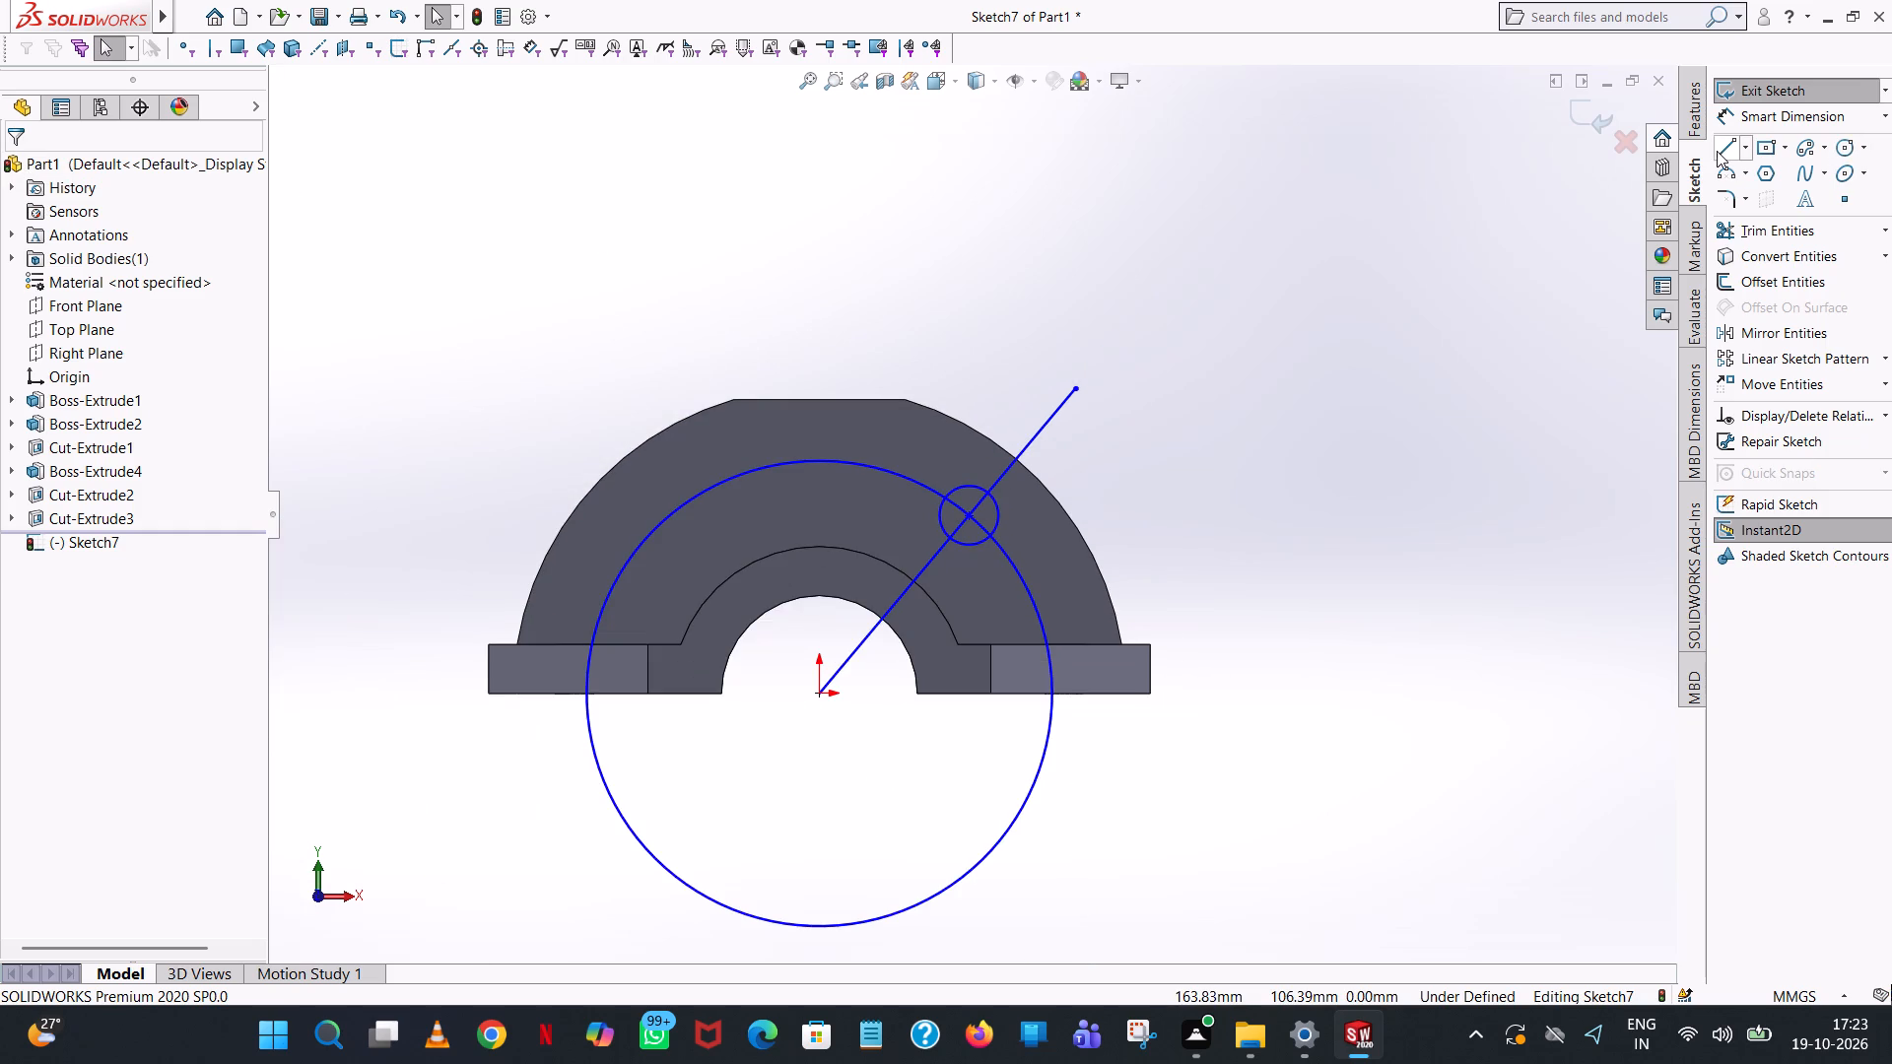
{"action": "left_click", "coordinate": [1717, 151]}
{"action": "left_click", "coordinate": [816, 693]}
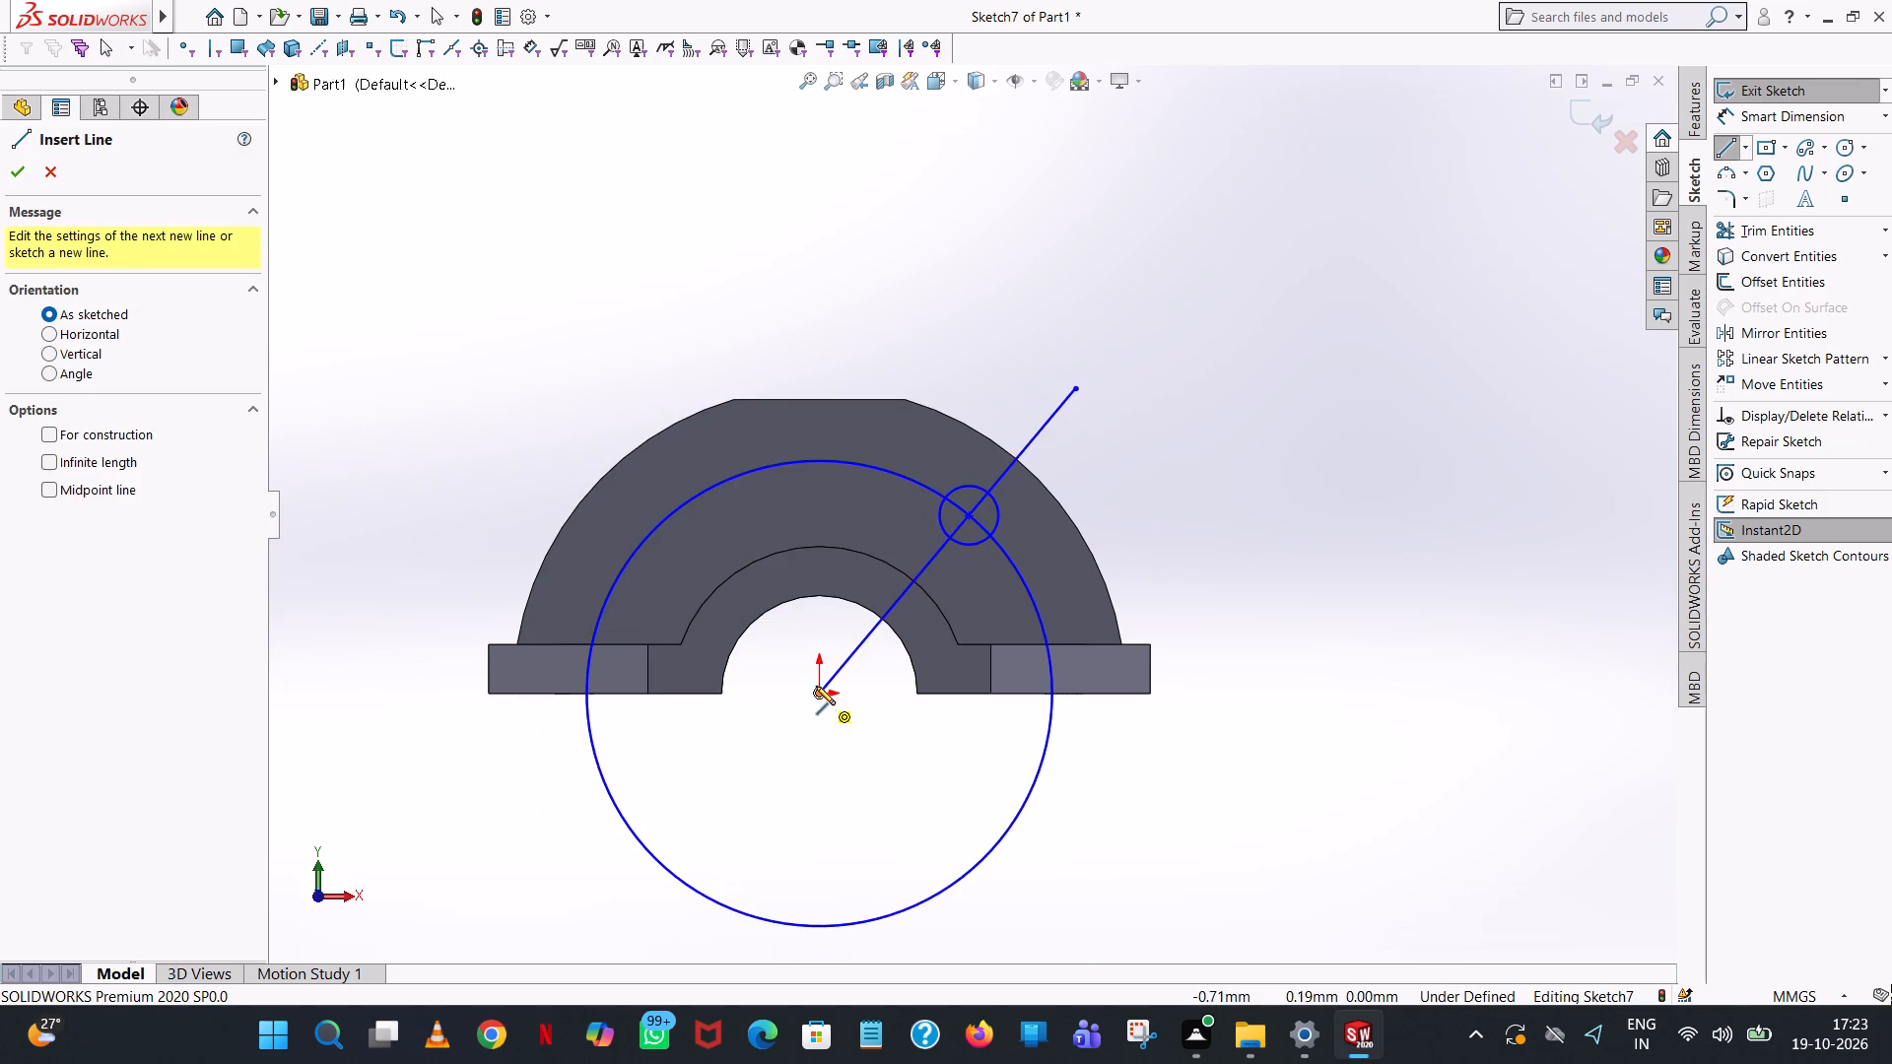
{"action": "left_click", "coordinate": [825, 518]}
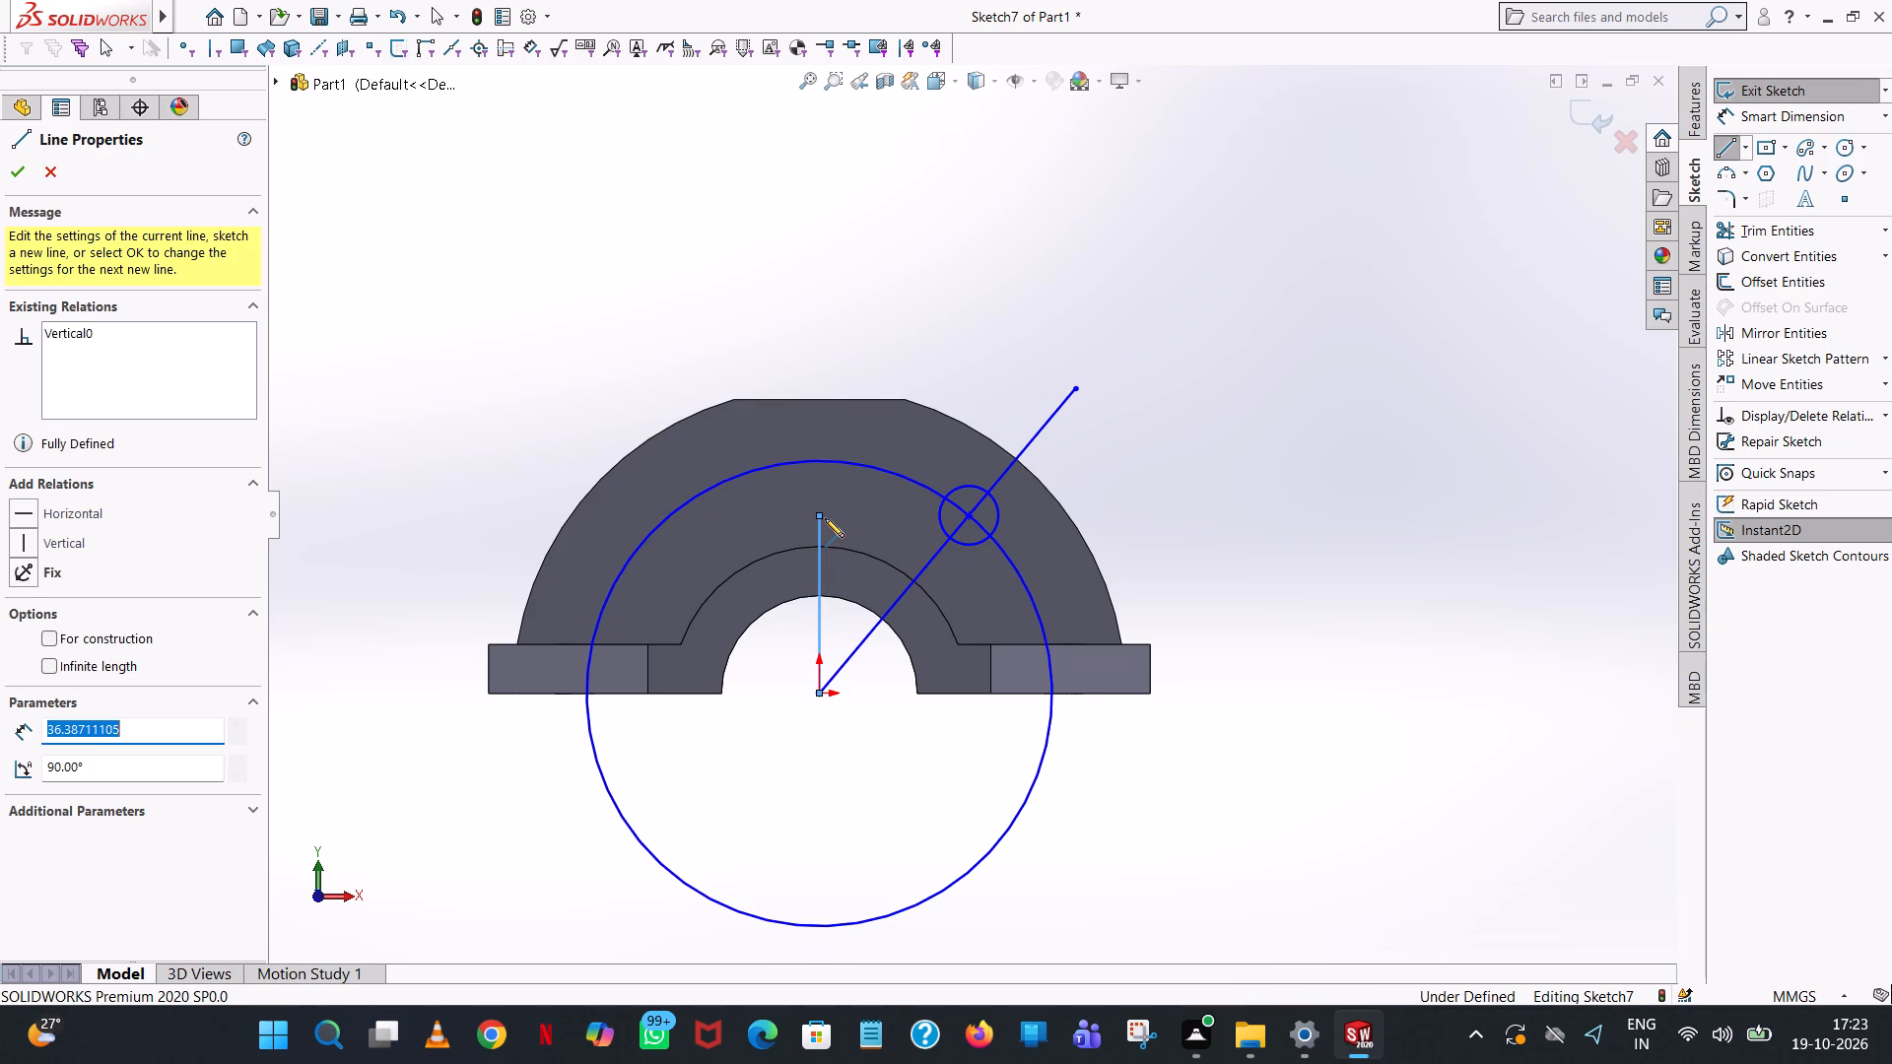
{"action": "right_click", "coordinate": [825, 518]}
{"action": "left_click", "coordinate": [888, 531]}
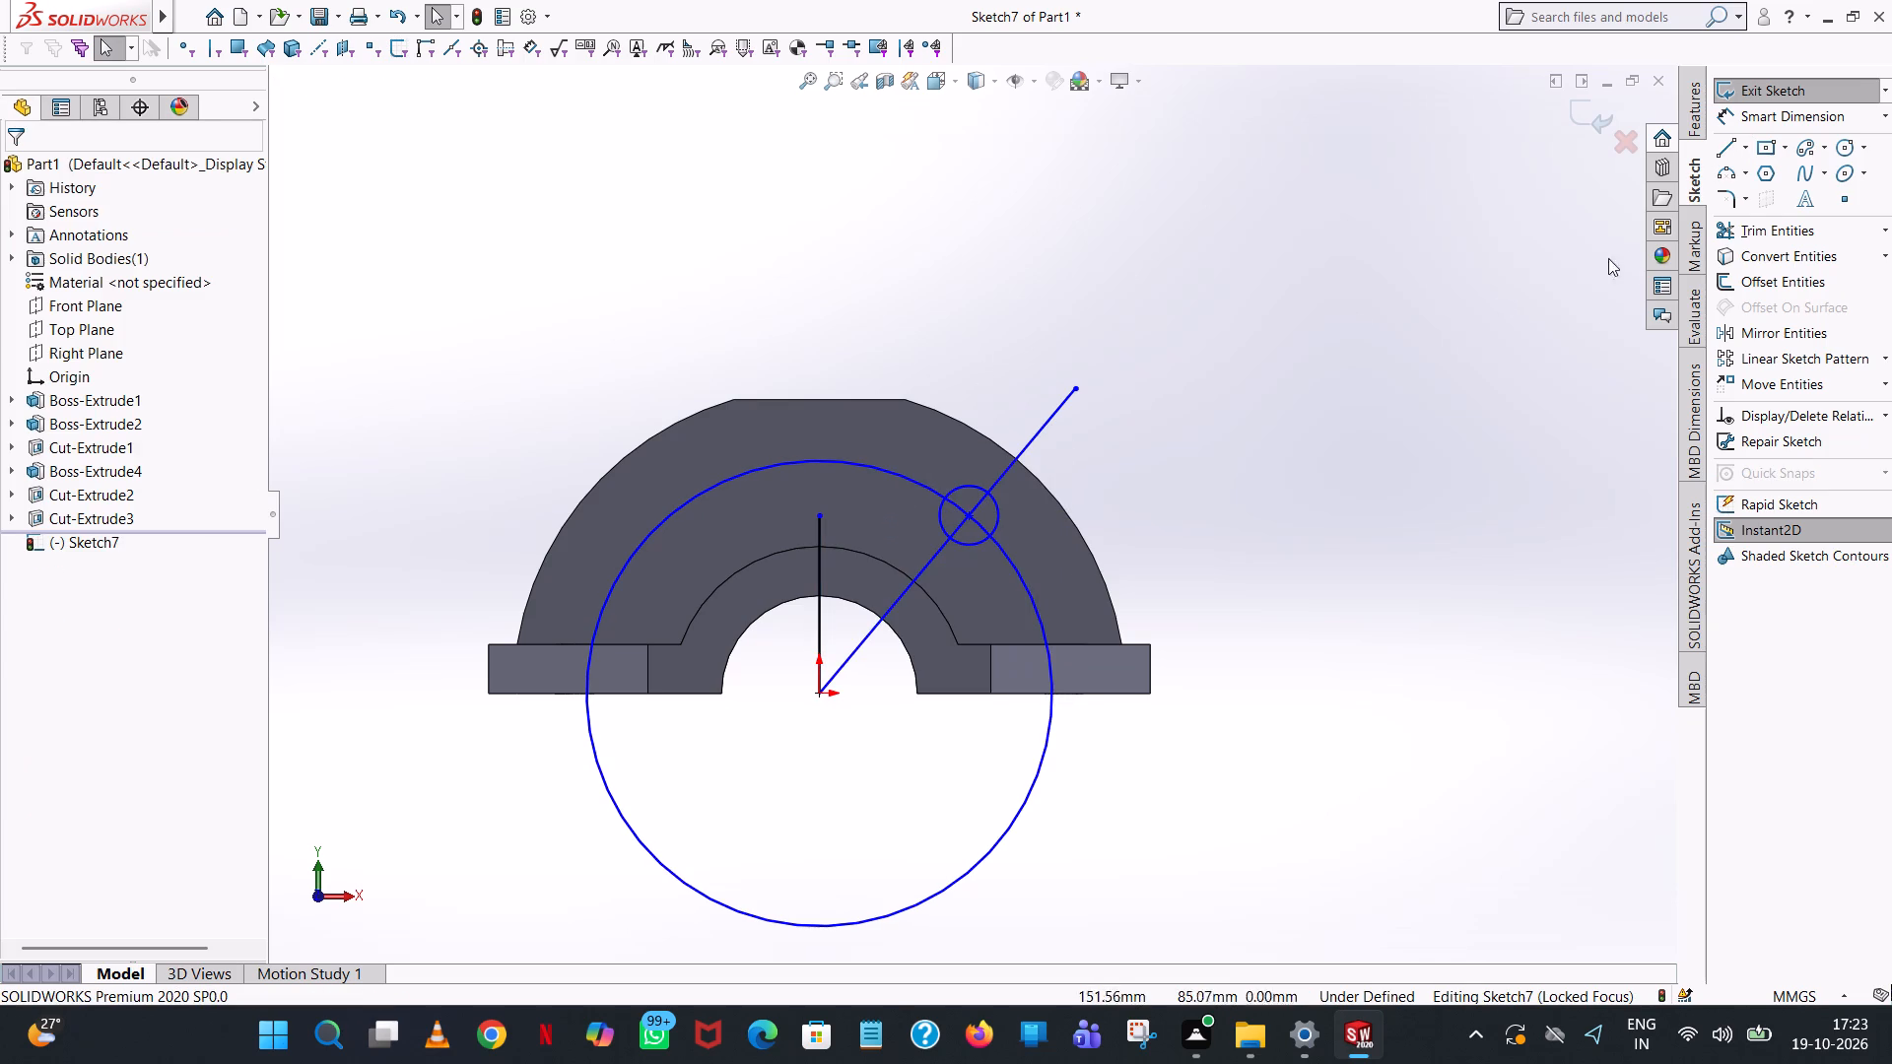
Mirror the 6 mm radius circle about the vertical line, keeping the original.
{"action": "left_click", "coordinate": [1757, 337]}
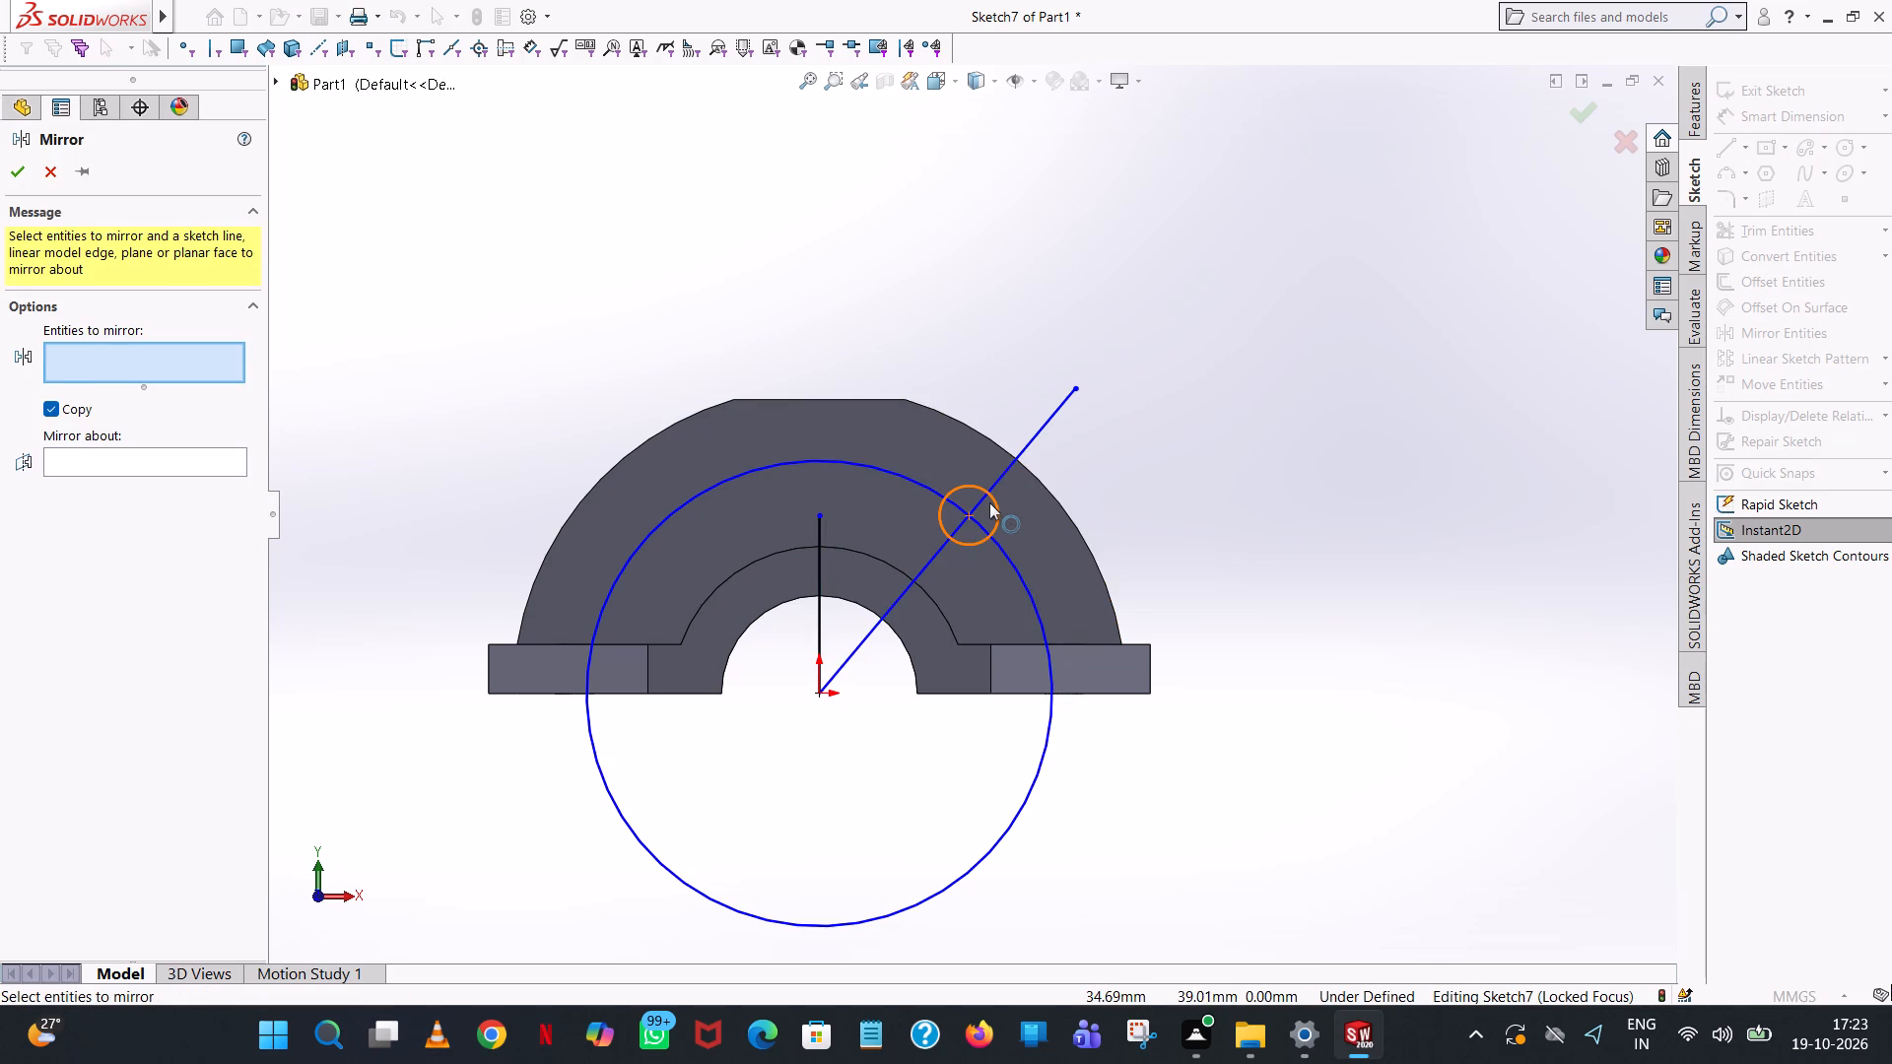
{"action": "left_click", "coordinate": [992, 502]}
{"action": "left_click", "coordinate": [93, 472]}
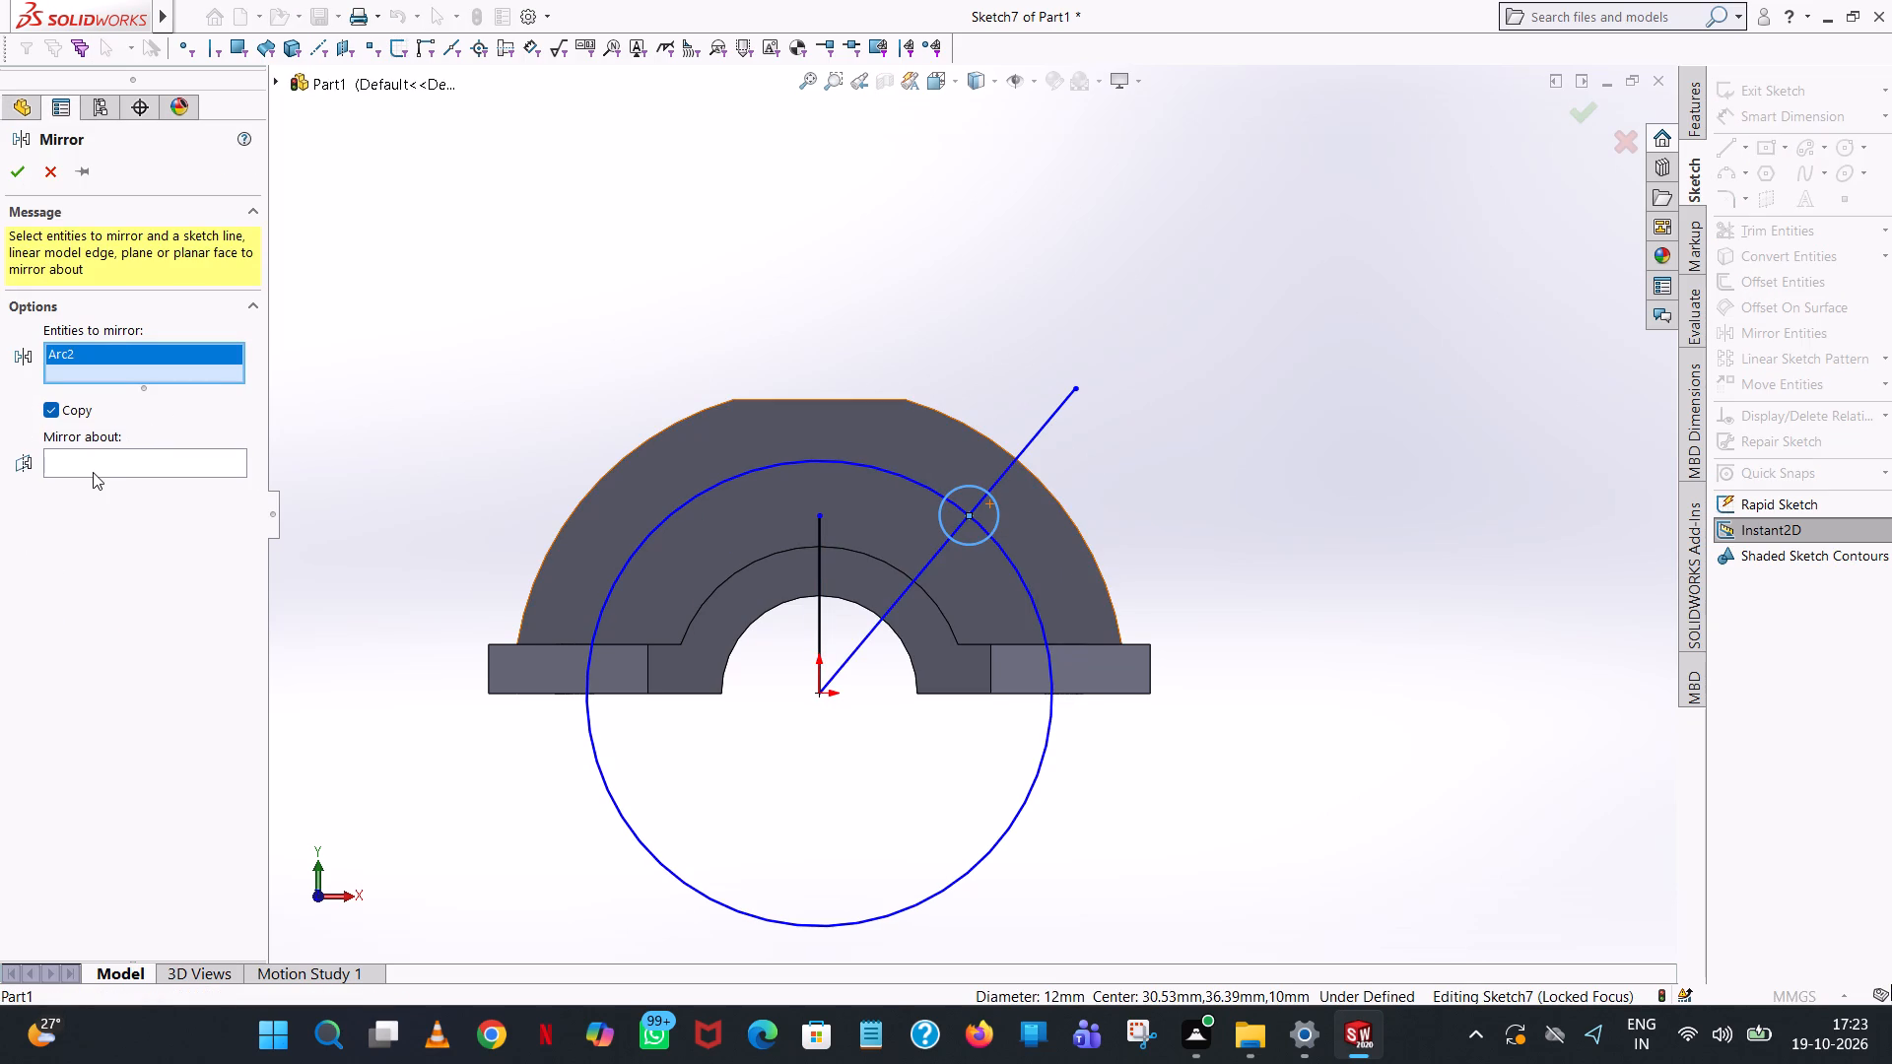
{"action": "left_click", "coordinate": [106, 471]}
{"action": "left_click", "coordinate": [126, 461]}
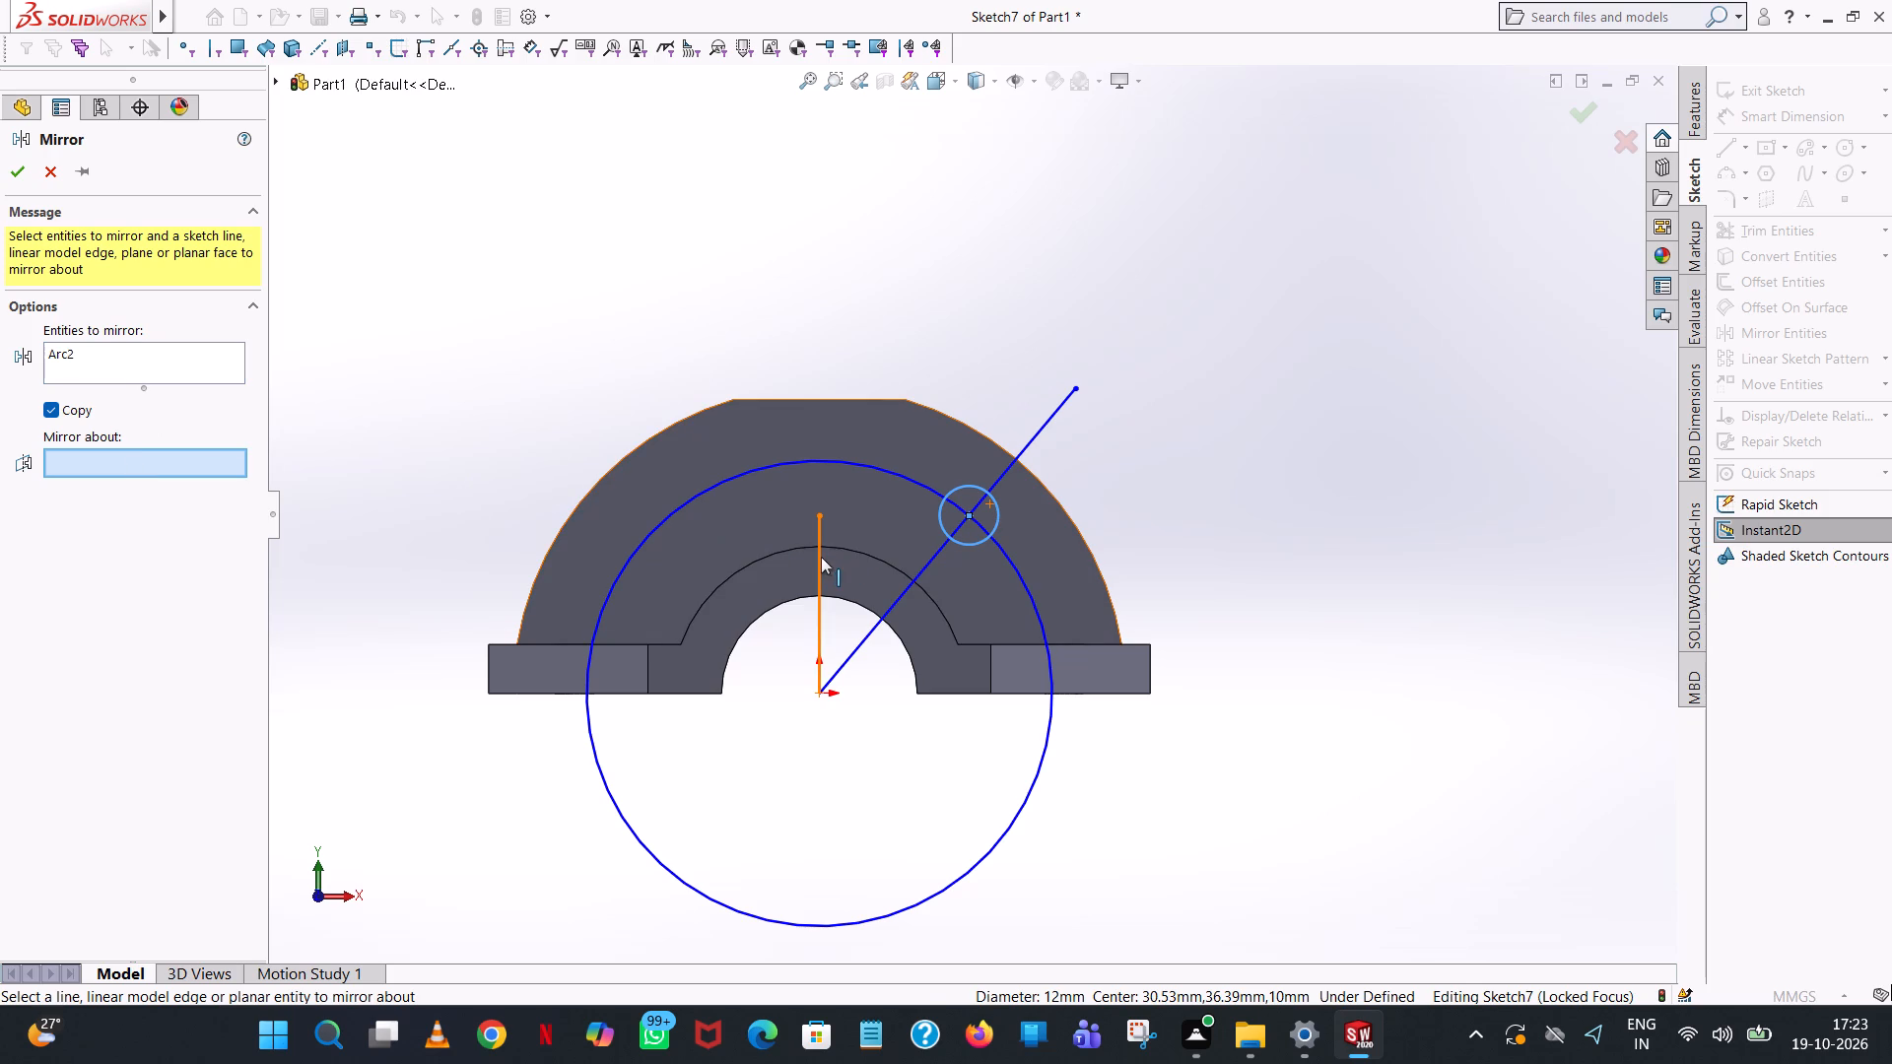
{"action": "left_click", "coordinate": [821, 557]}
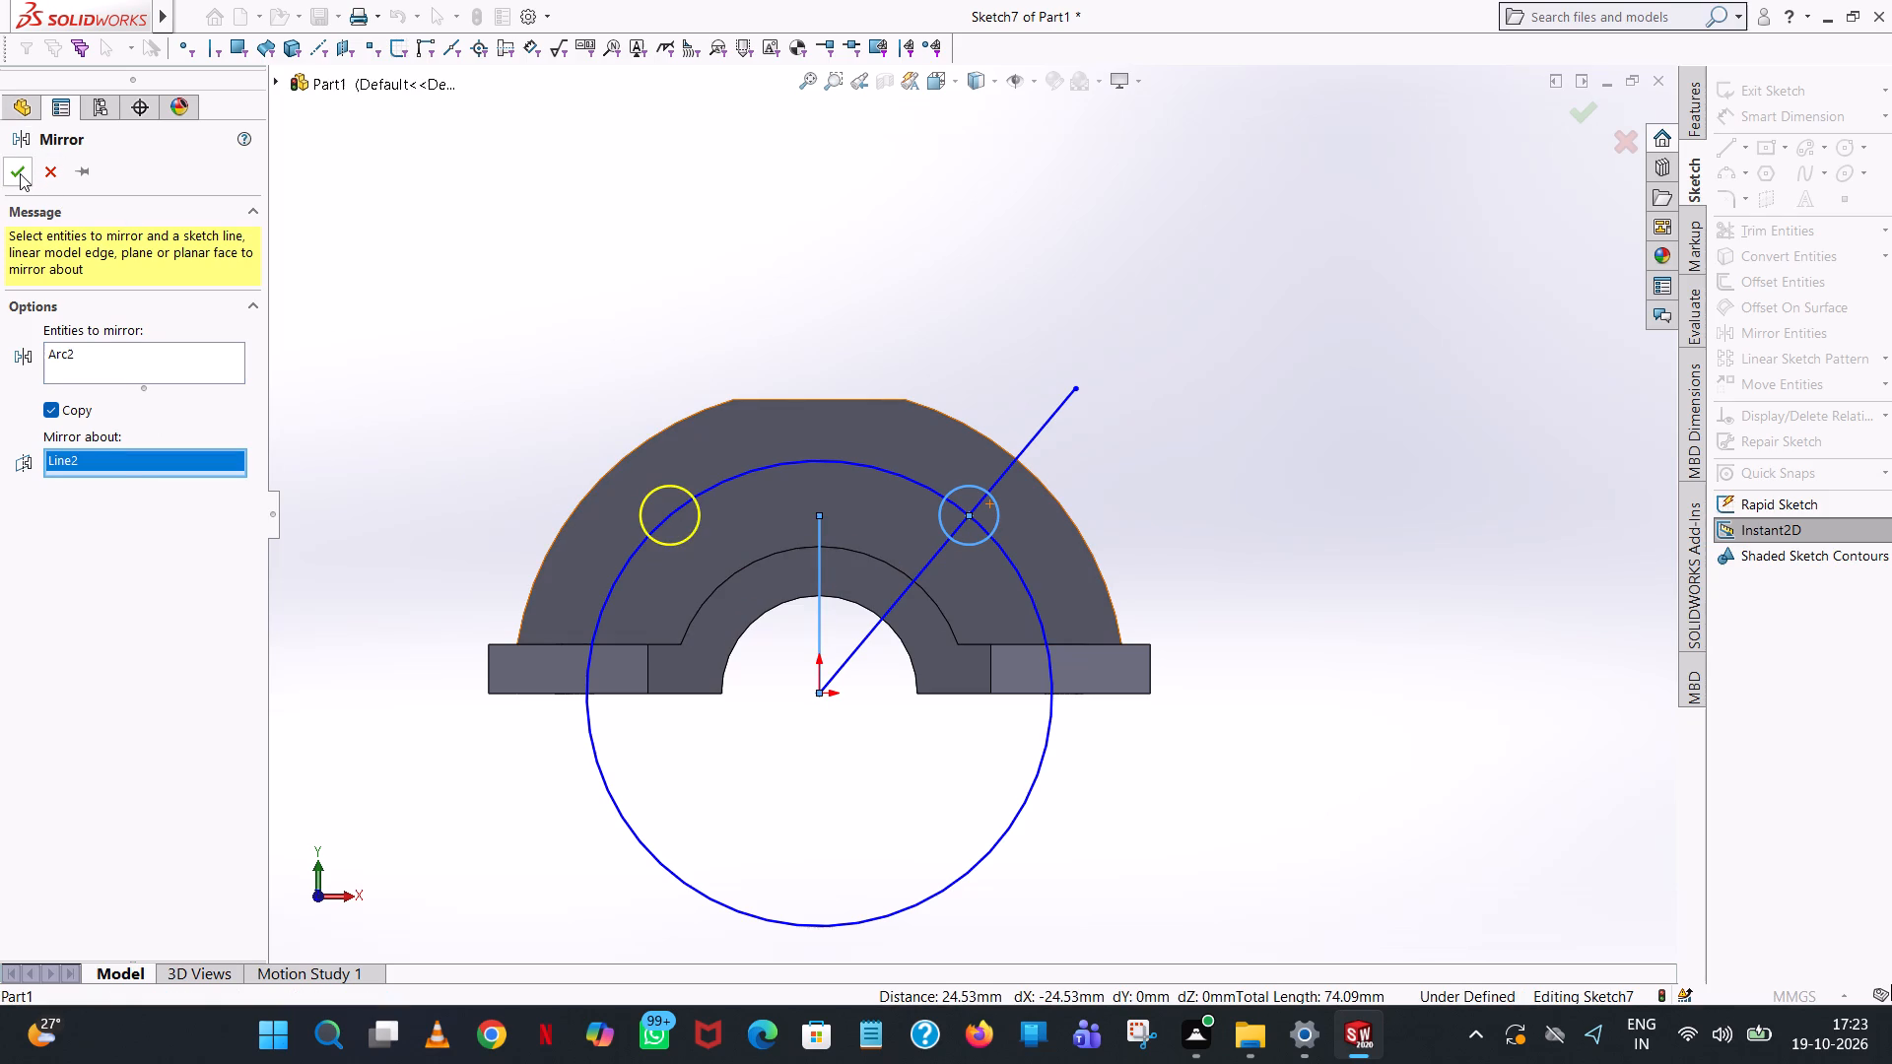
{"action": "left_click", "coordinate": [20, 173]}
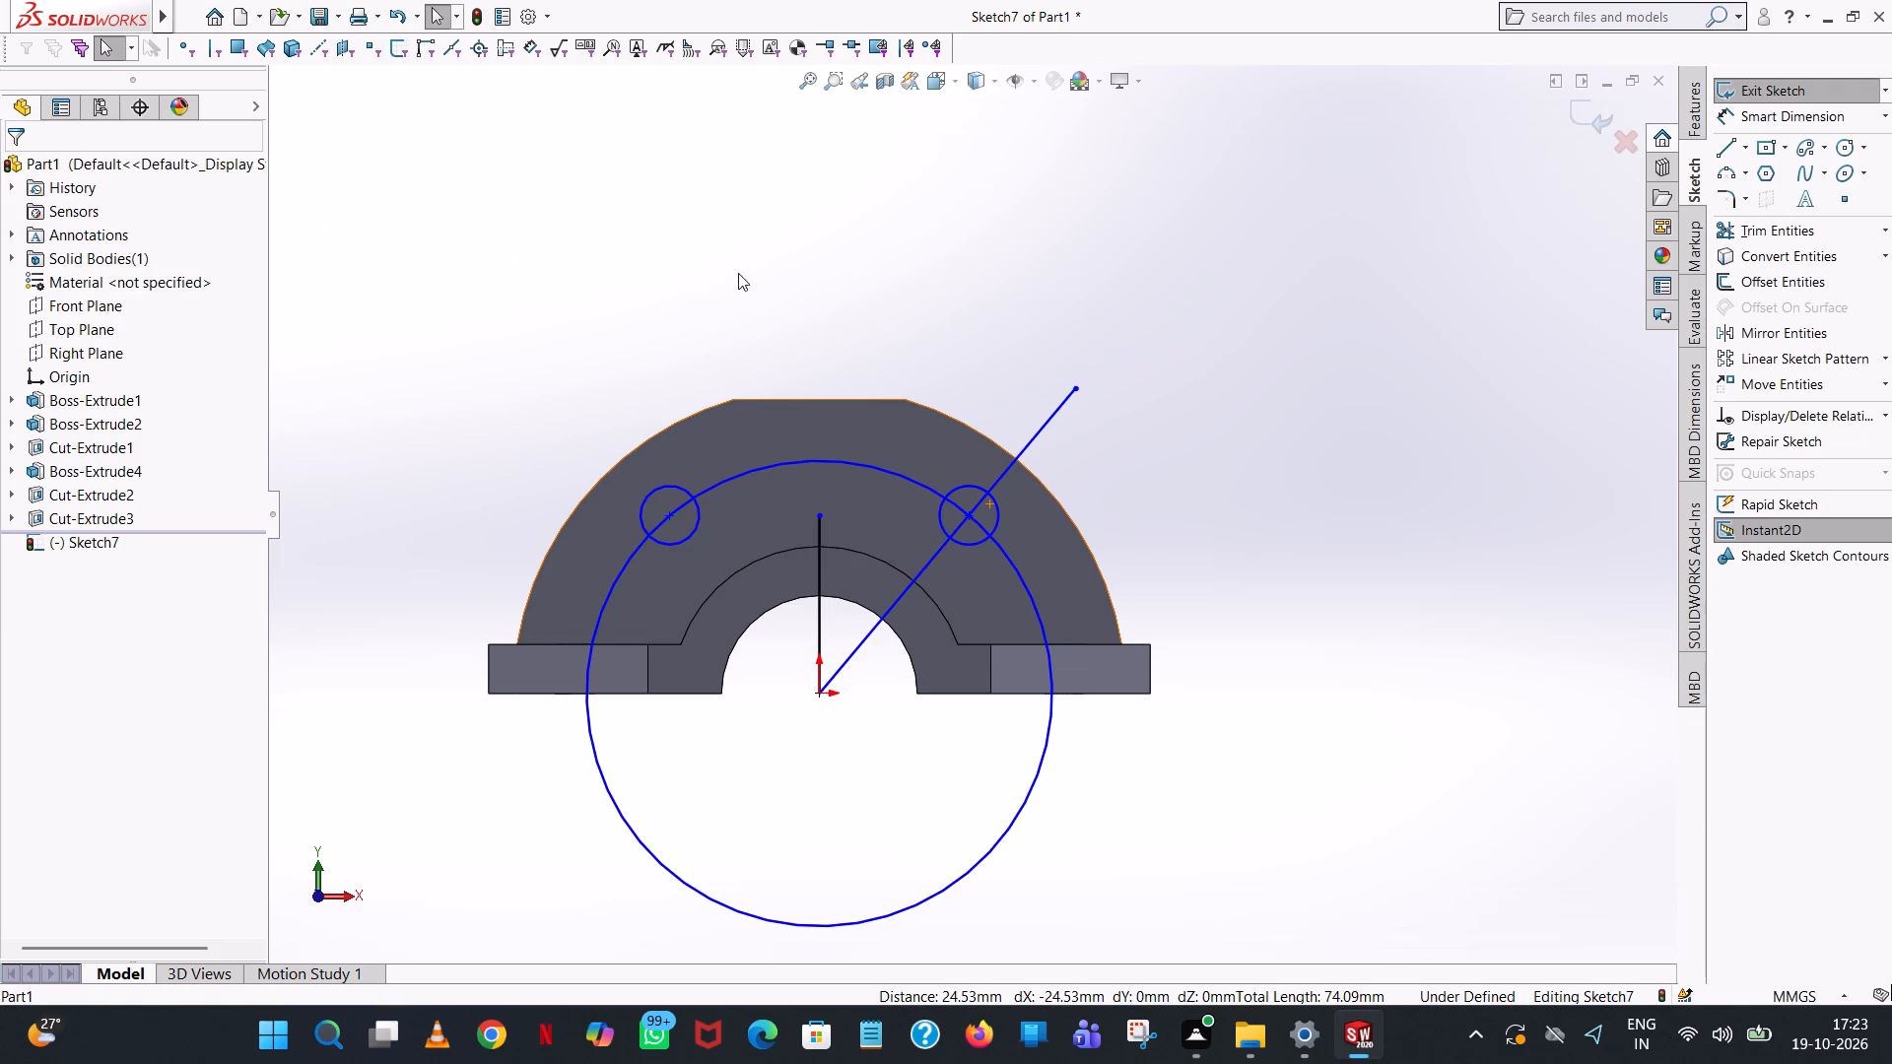
{"action": "left_click", "coordinate": [931, 241]}
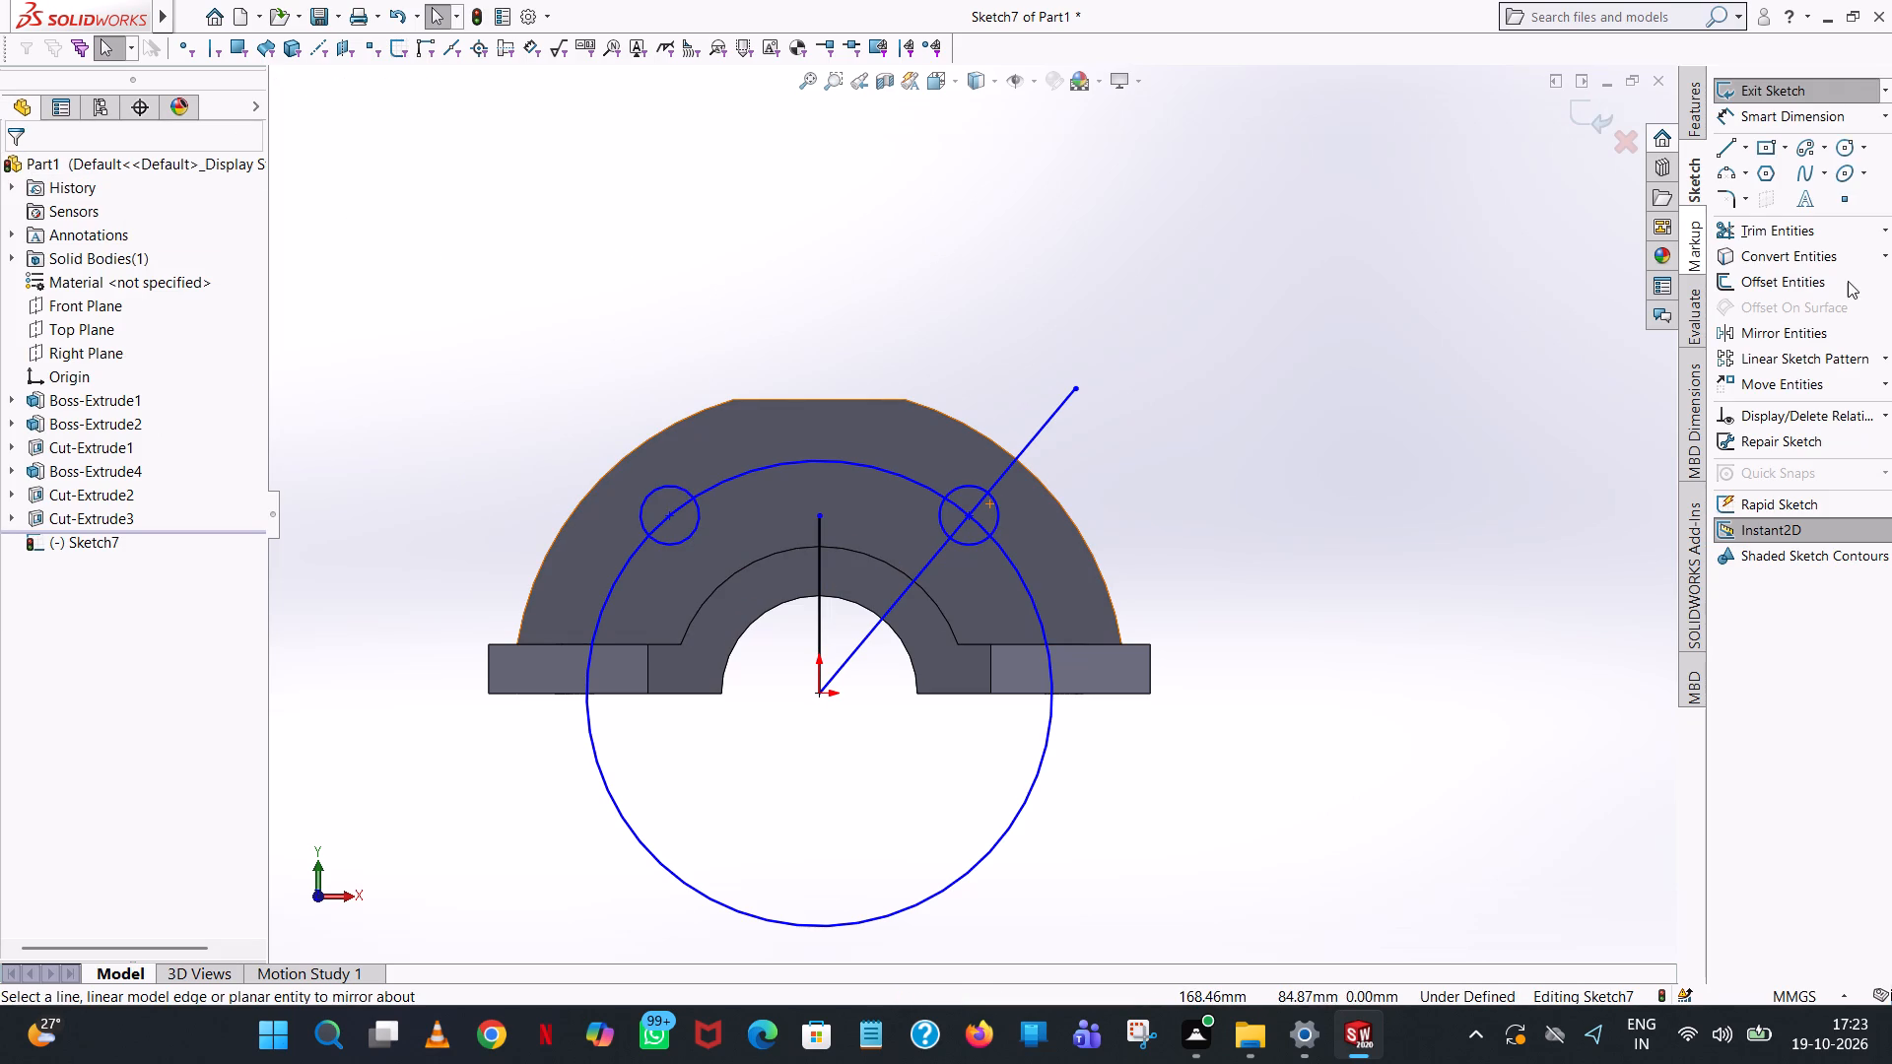
Trim away the 50° line, the 47.5 mm radius circle and the vertical line, leaving only the two small circles.
{"action": "left_click", "coordinate": [1792, 224]}
{"action": "left_click", "coordinate": [1052, 418]}
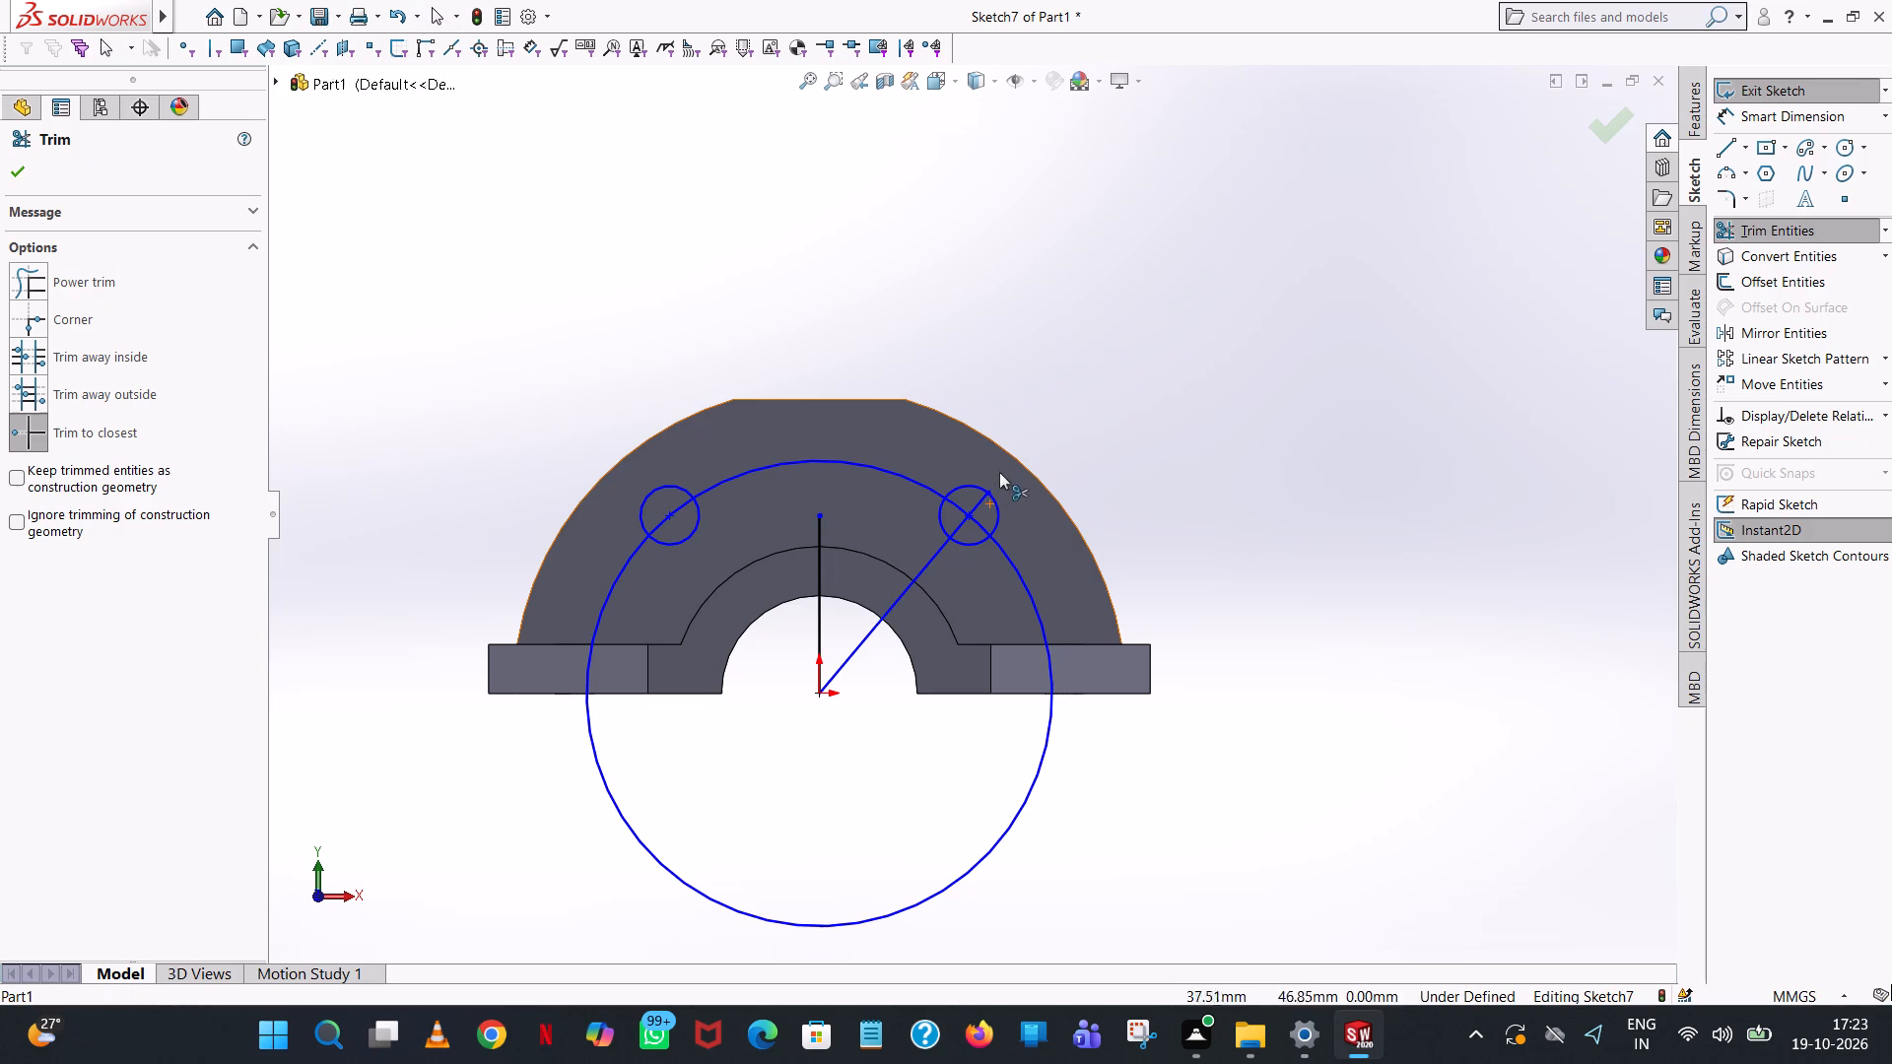
{"action": "left_click", "coordinate": [981, 498]}
{"action": "left_click", "coordinate": [974, 506]}
{"action": "left_click", "coordinate": [964, 515]}
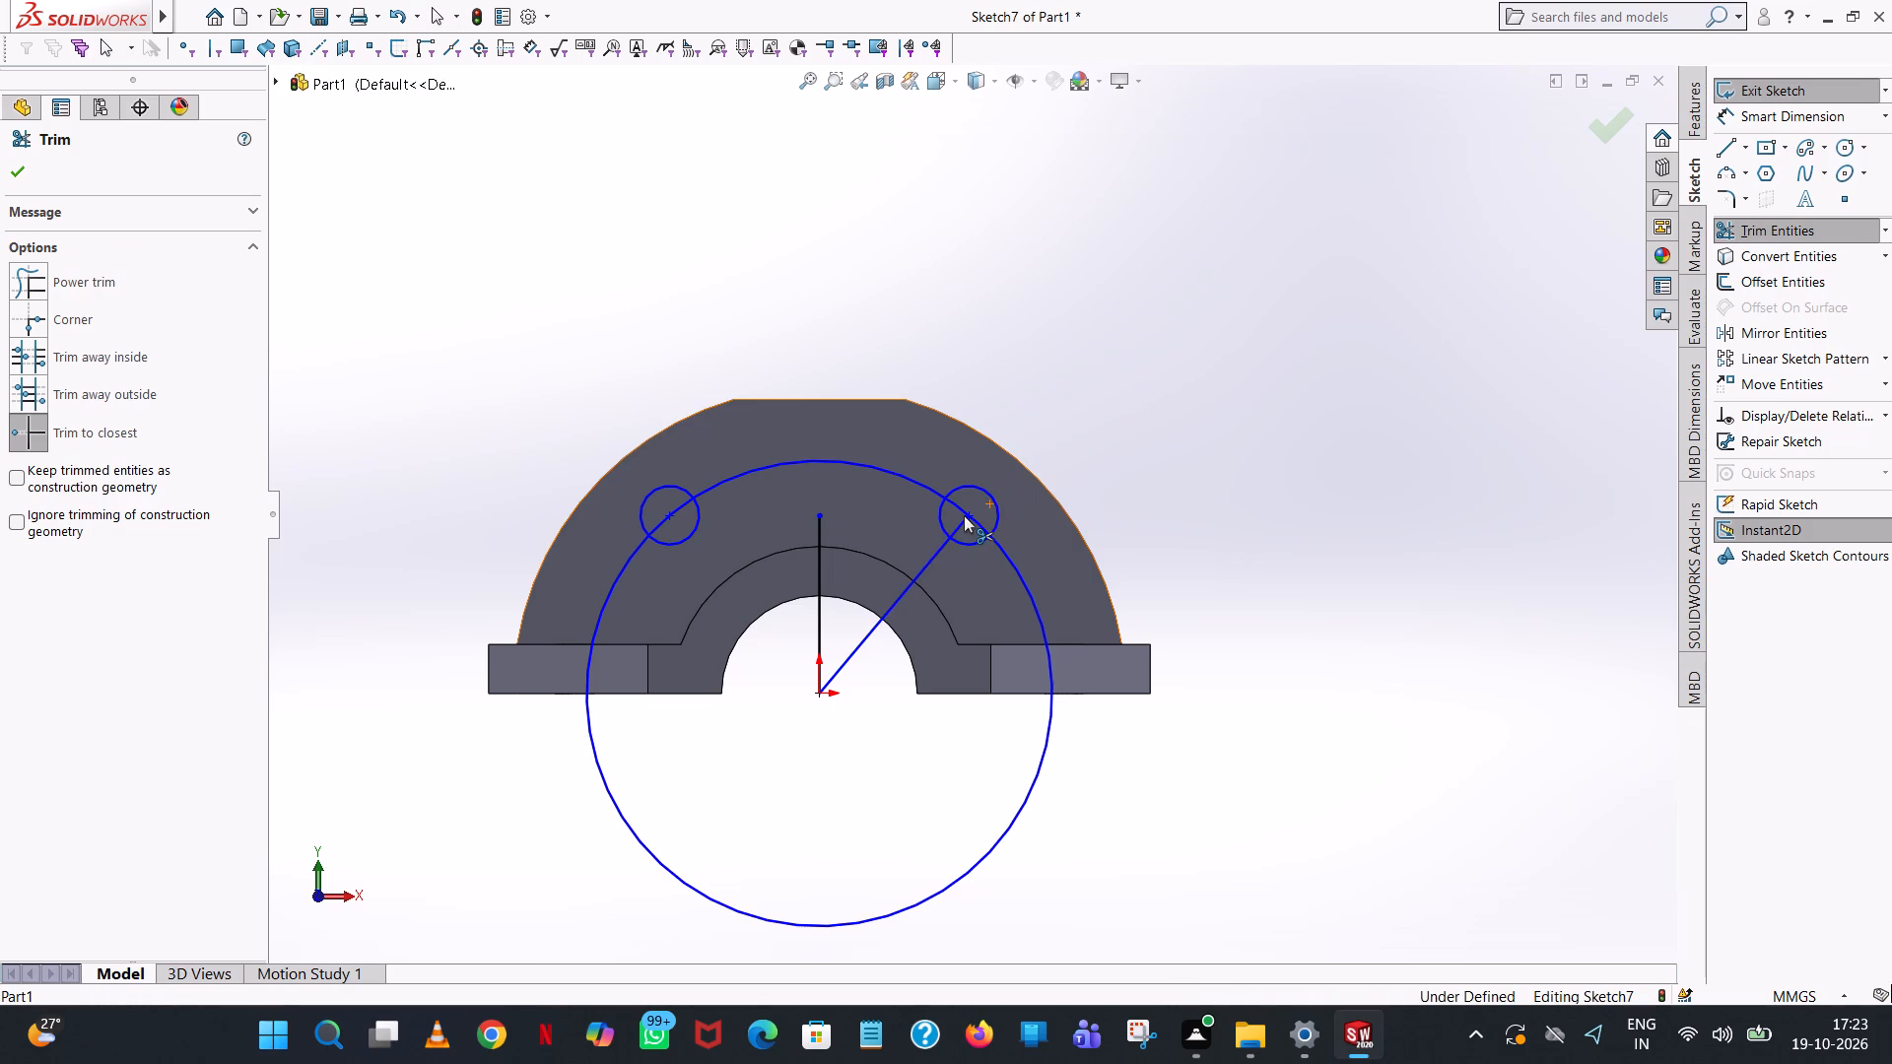
{"action": "left_click", "coordinate": [964, 515]}
{"action": "left_click", "coordinate": [964, 515]}
{"action": "left_click", "coordinate": [890, 465]}
{"action": "left_click", "coordinate": [845, 468]}
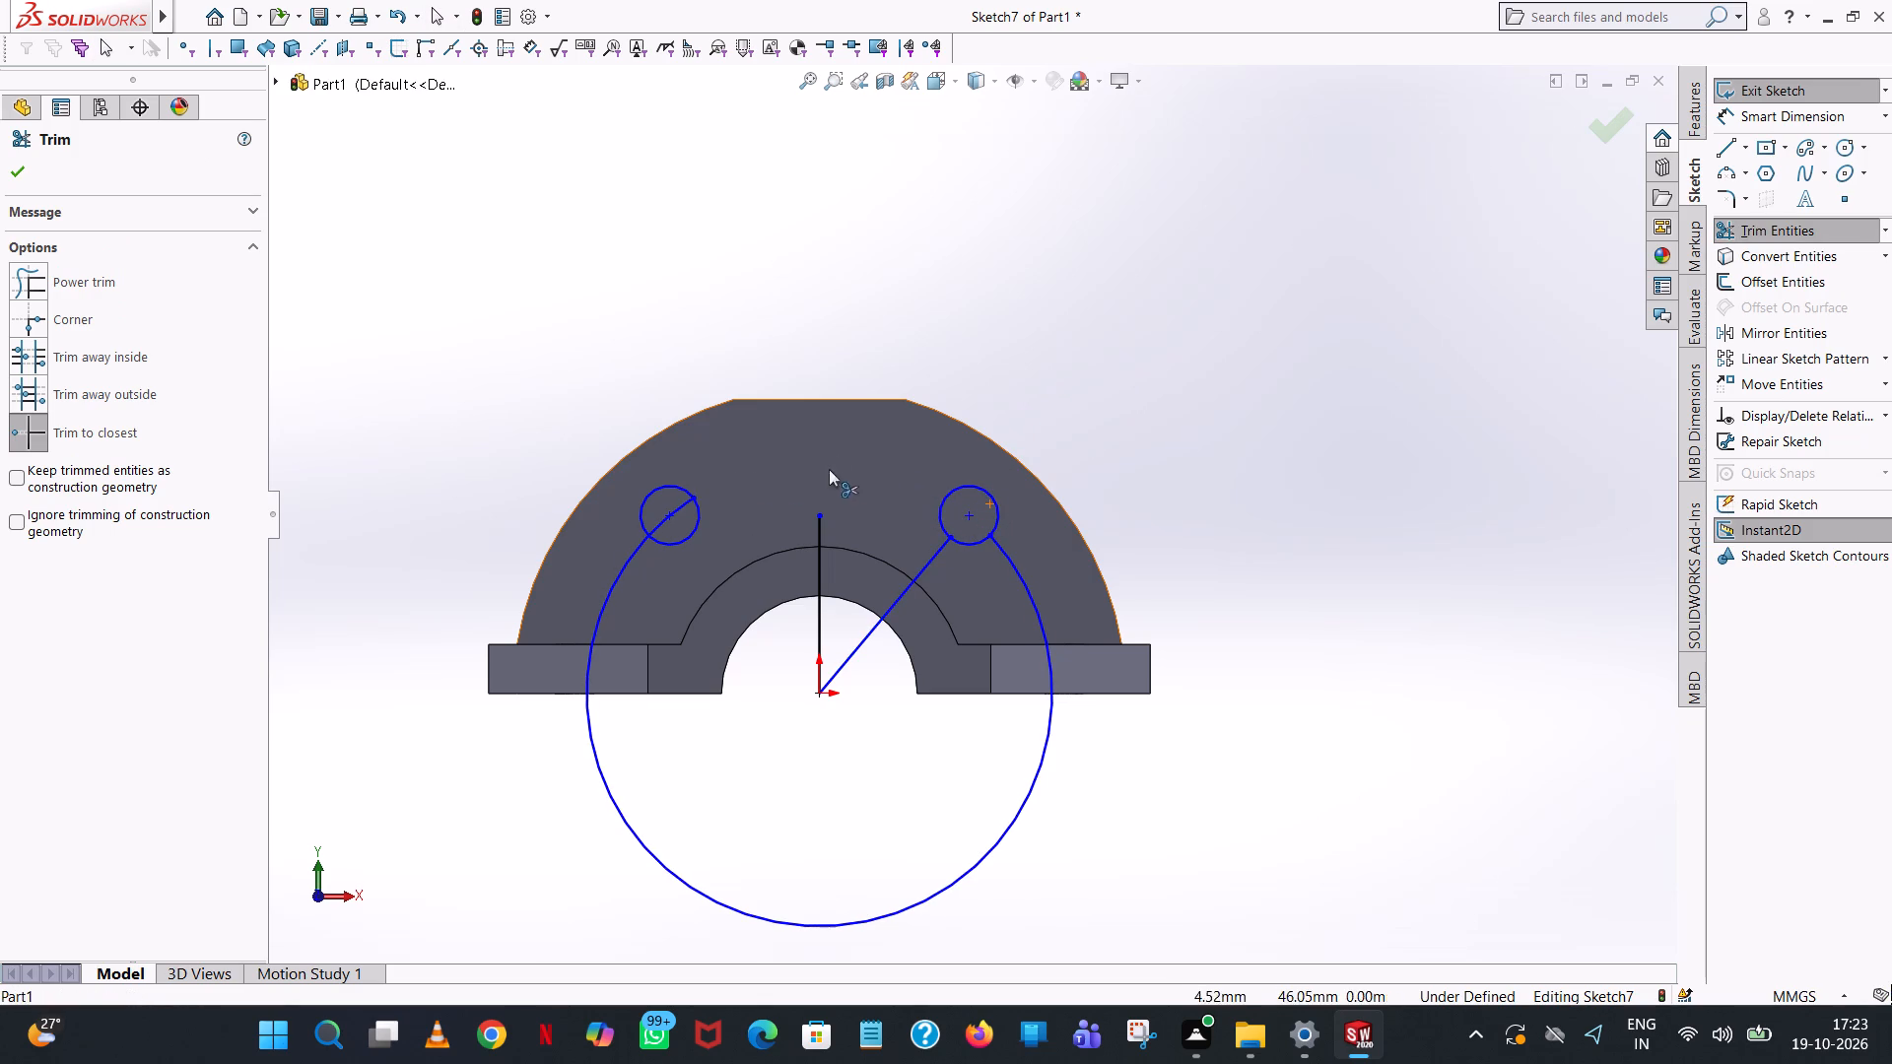
{"action": "left_click", "coordinate": [676, 510]}
{"action": "left_click", "coordinate": [636, 553]}
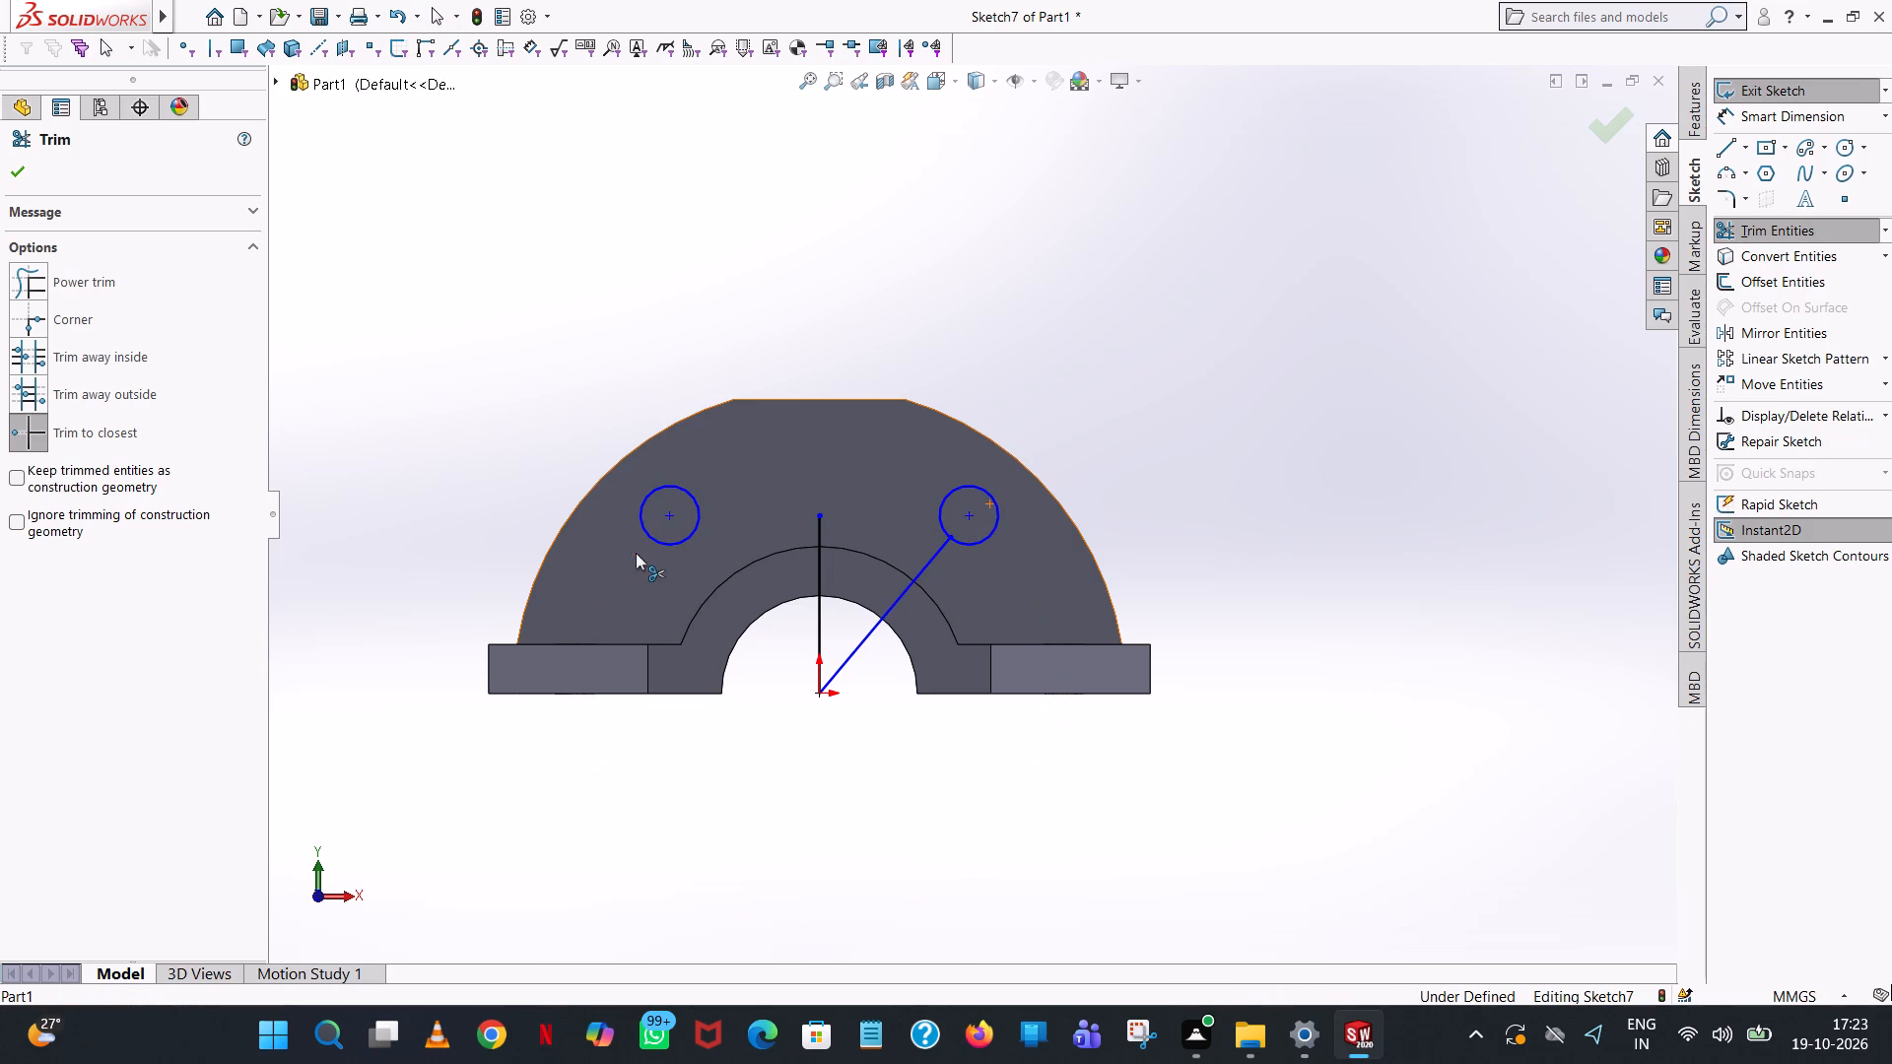
{"action": "left_click", "coordinate": [818, 606]}
{"action": "left_click", "coordinate": [873, 623]}
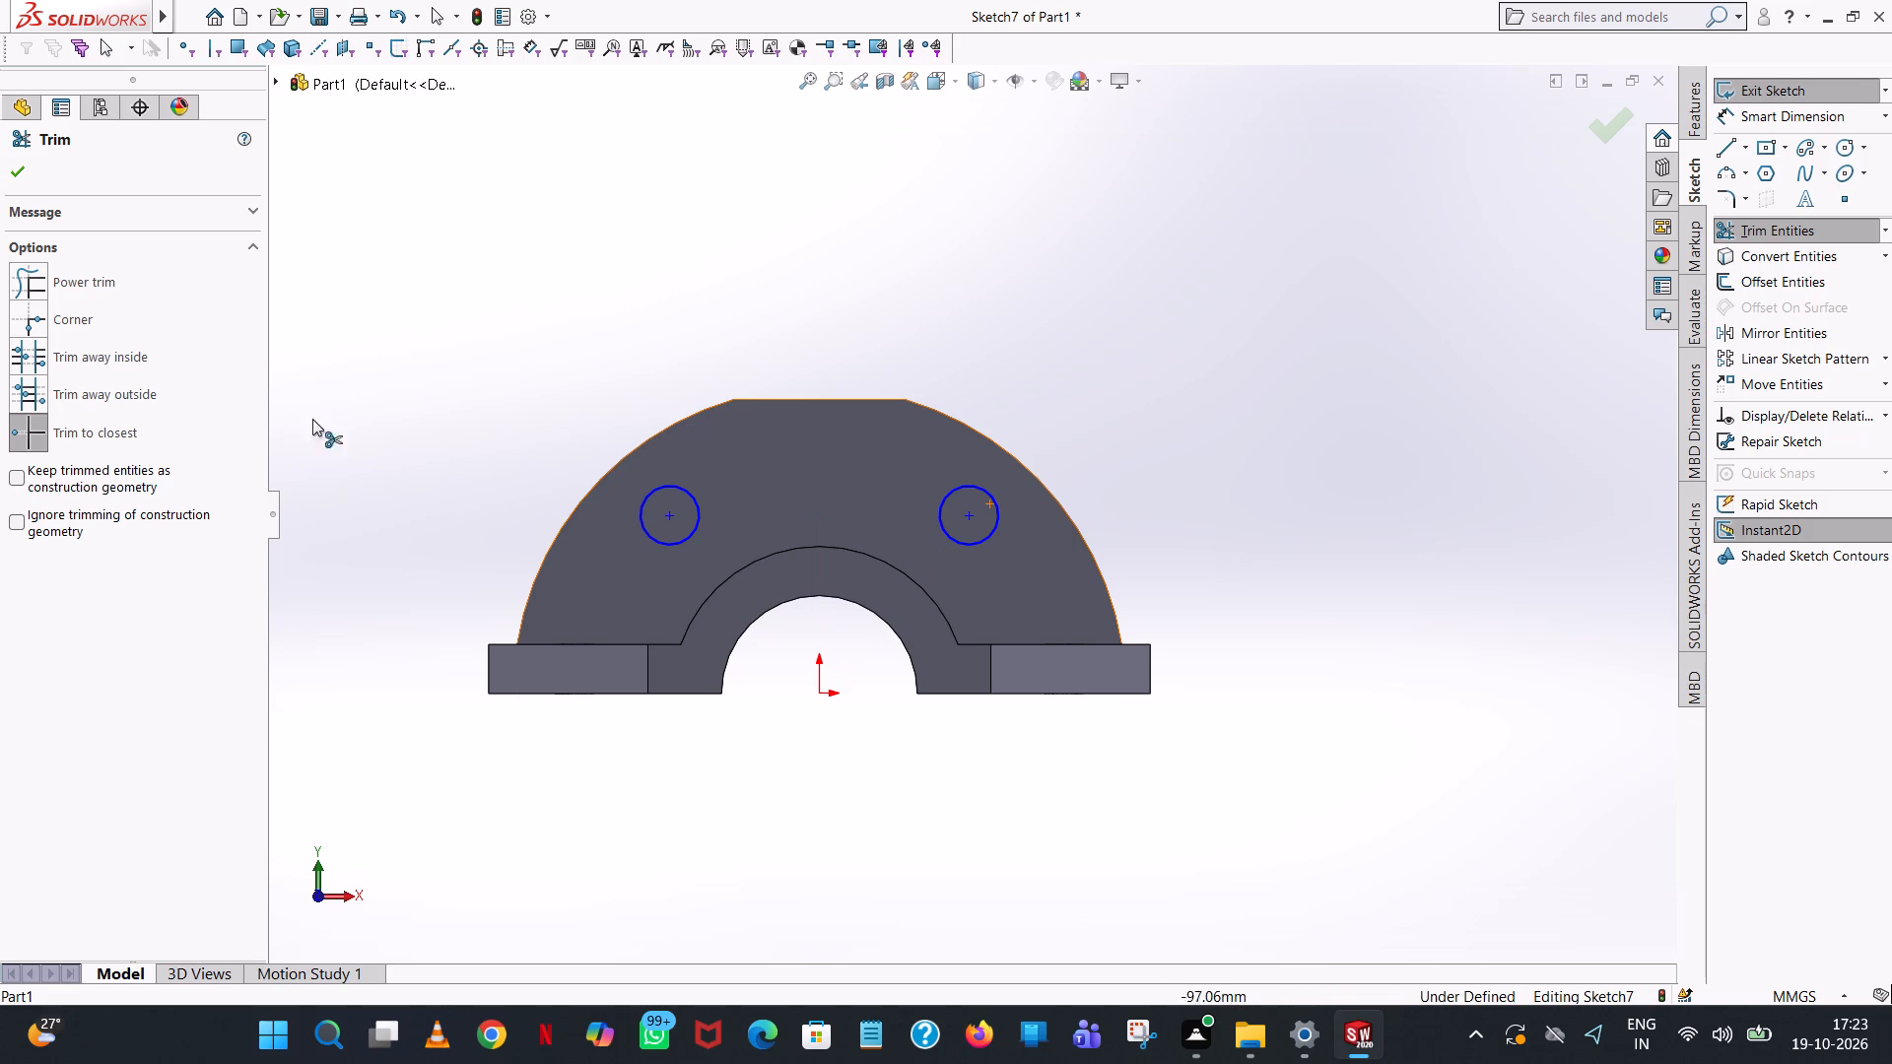
{"action": "left_click", "coordinate": [10, 180]}
Dimension the +X circle's diameter and its centre's horizontal and vertical distances from the origin.
{"action": "left_click", "coordinate": [1733, 121]}
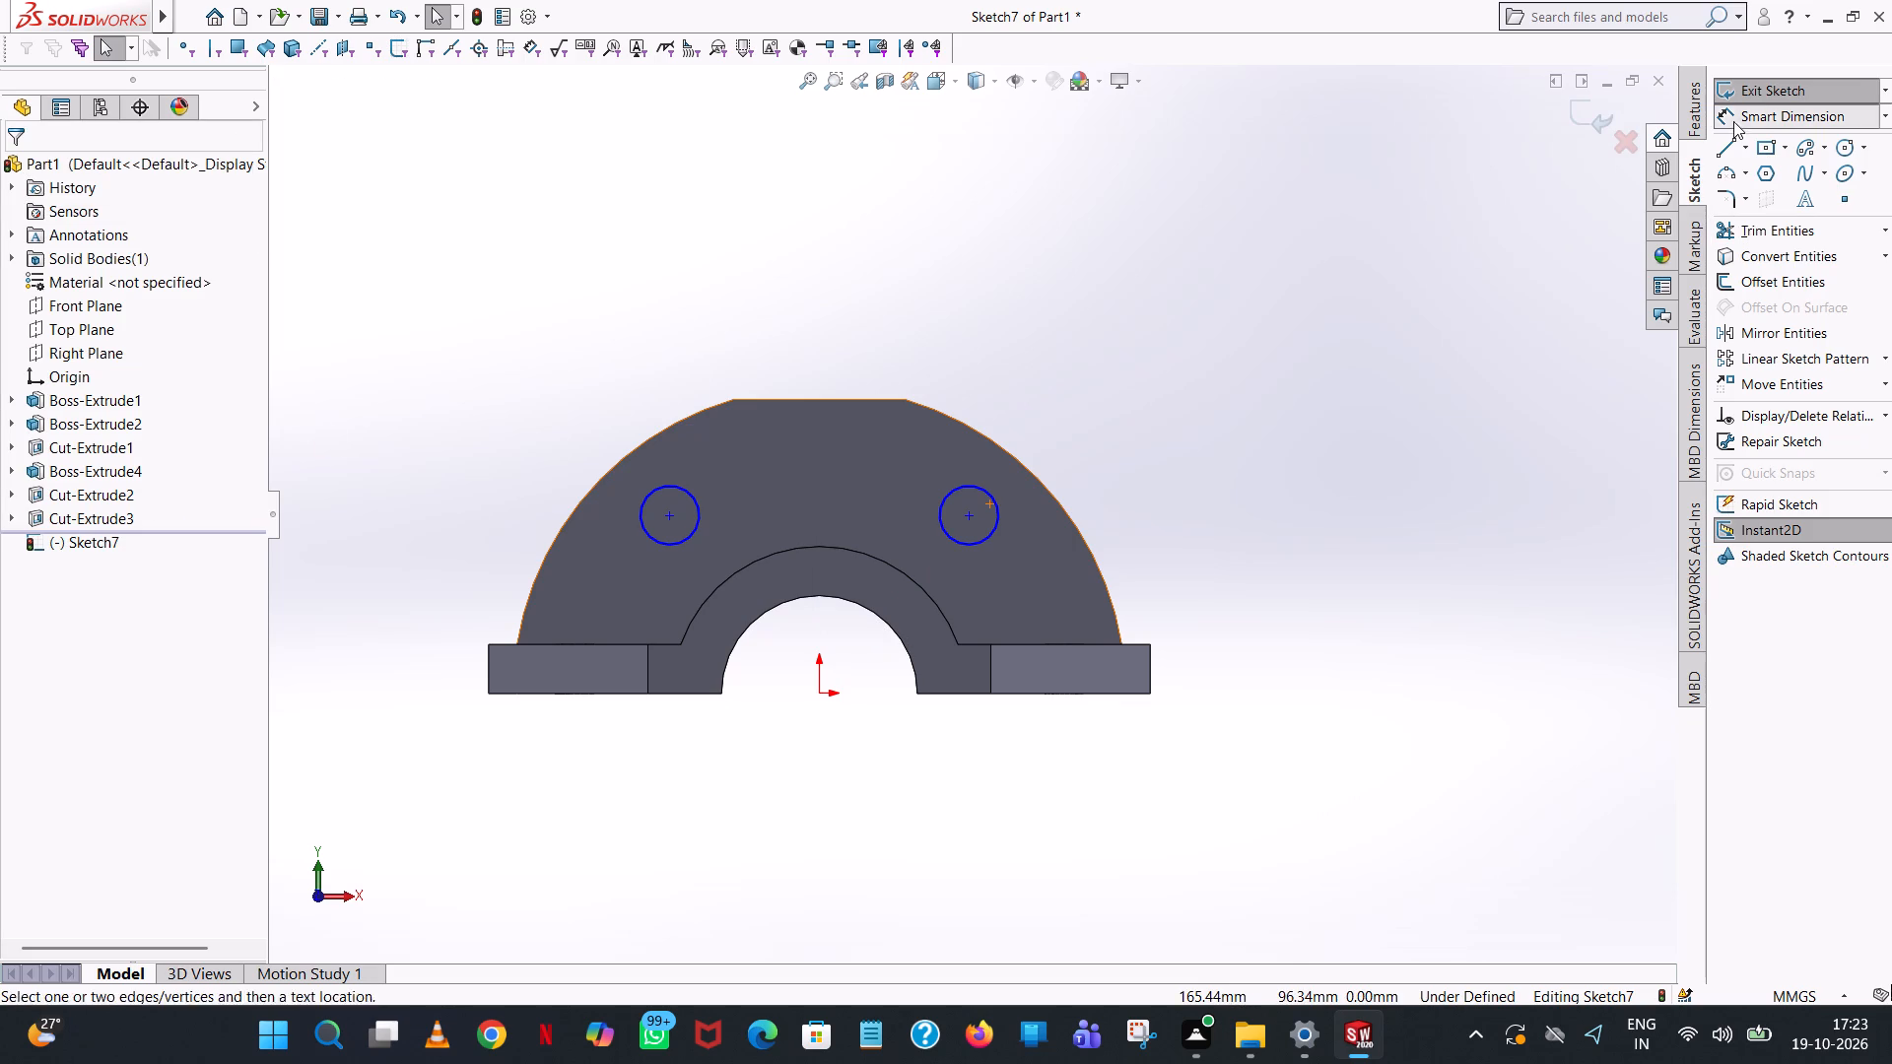
{"action": "left_click", "coordinate": [991, 499]}
{"action": "left_click", "coordinate": [1338, 491]}
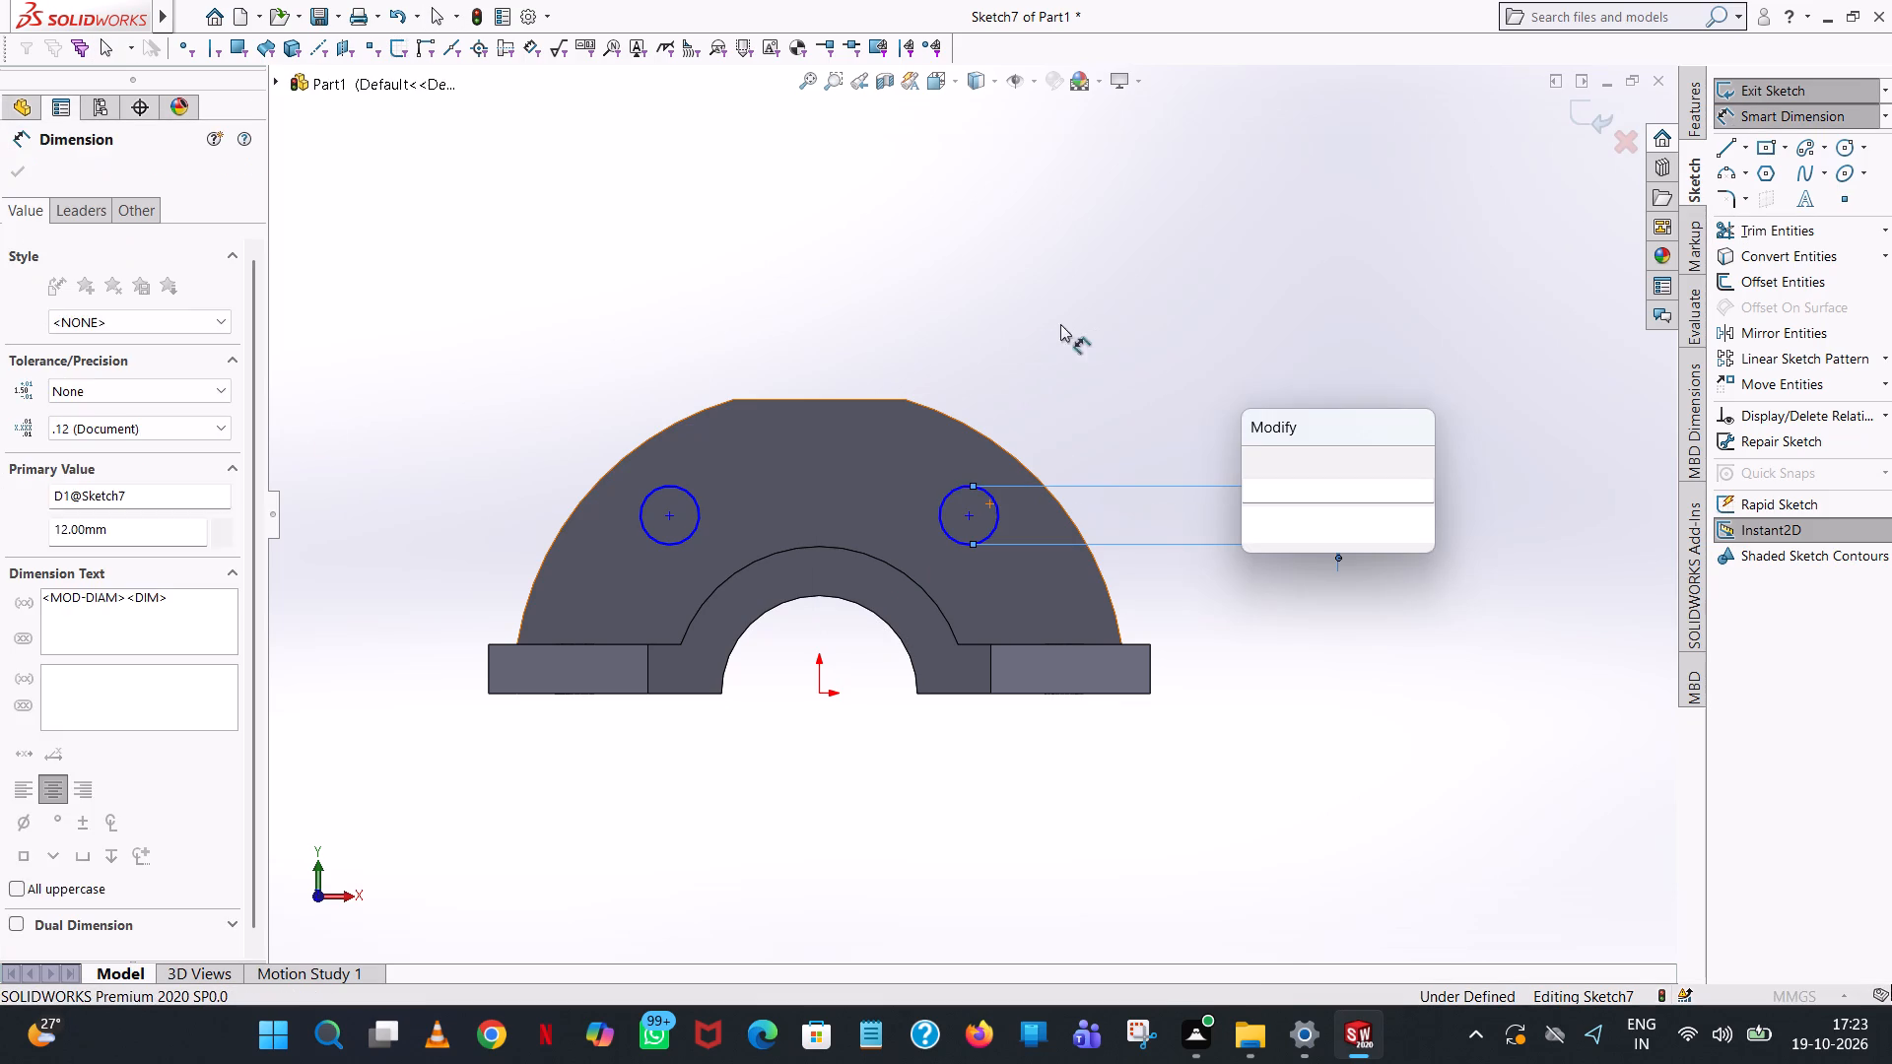
{"action": "left_click", "coordinate": [1248, 469]}
{"action": "left_click", "coordinate": [1200, 386]}
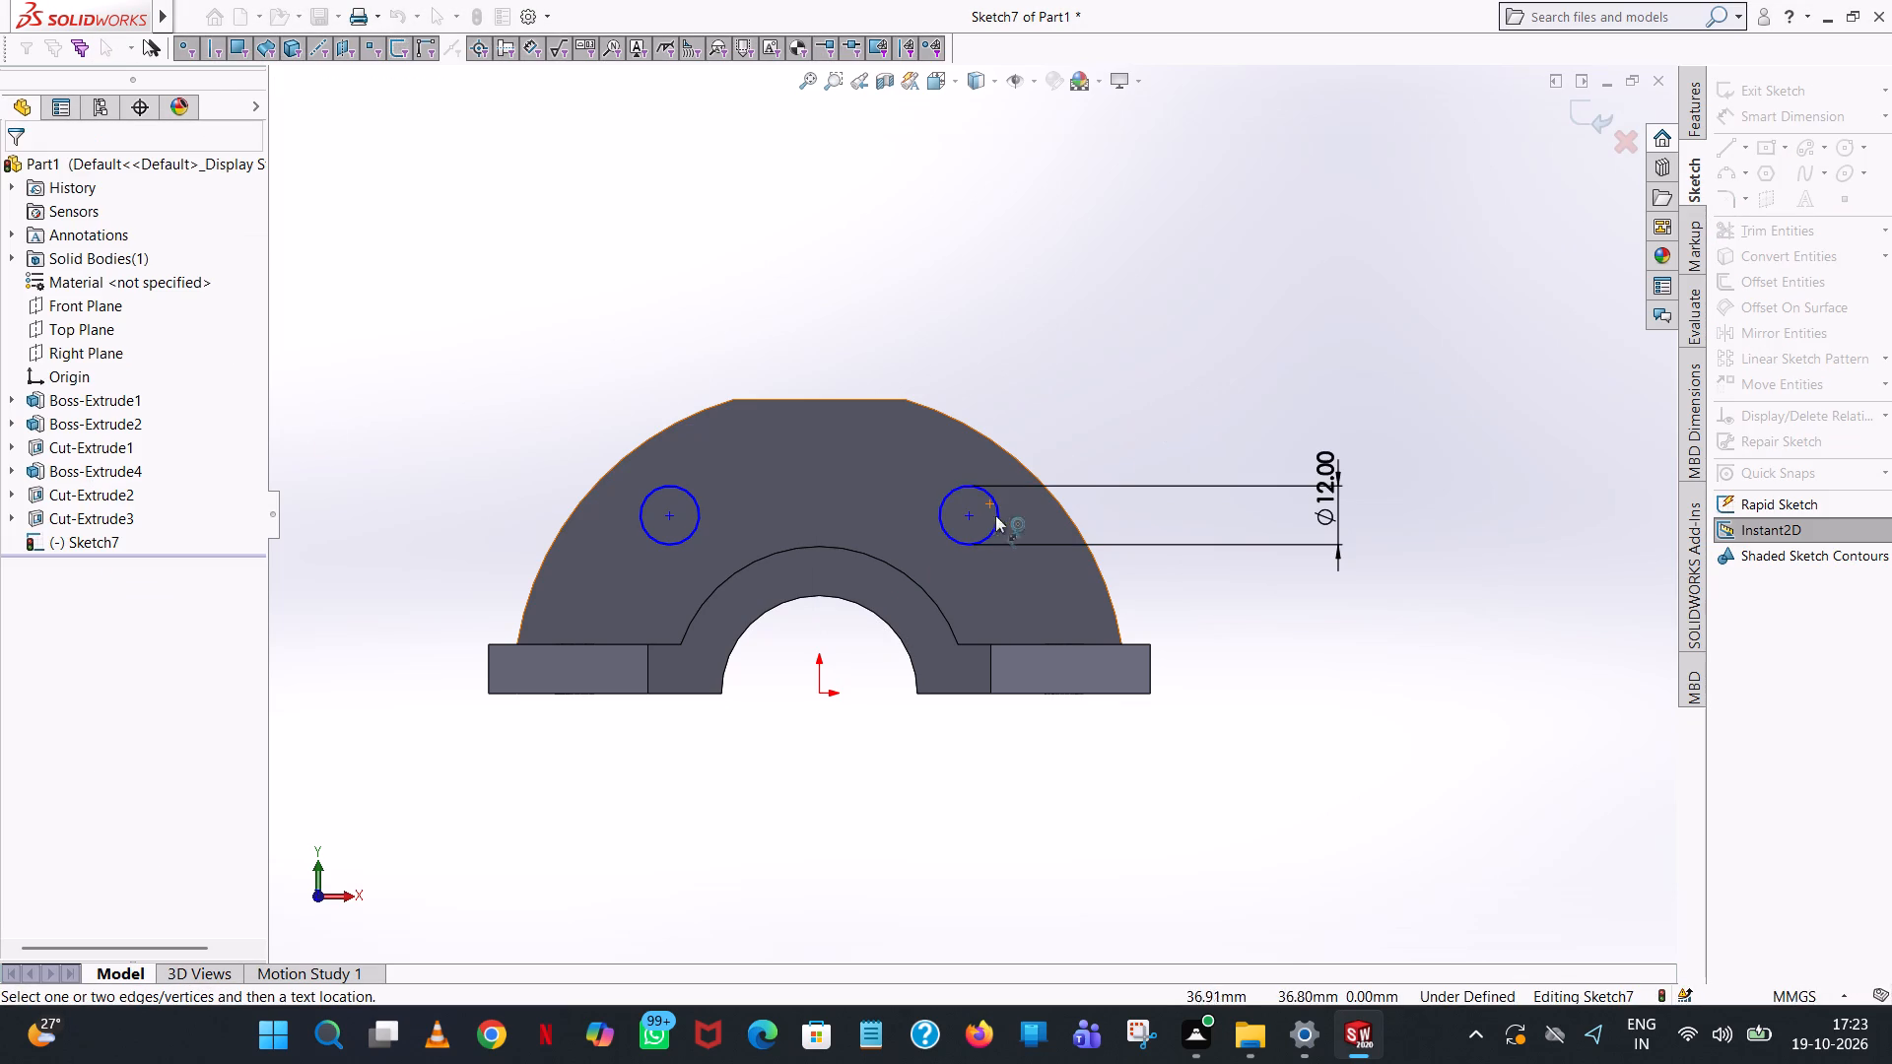
{"action": "left_click", "coordinate": [973, 519]}
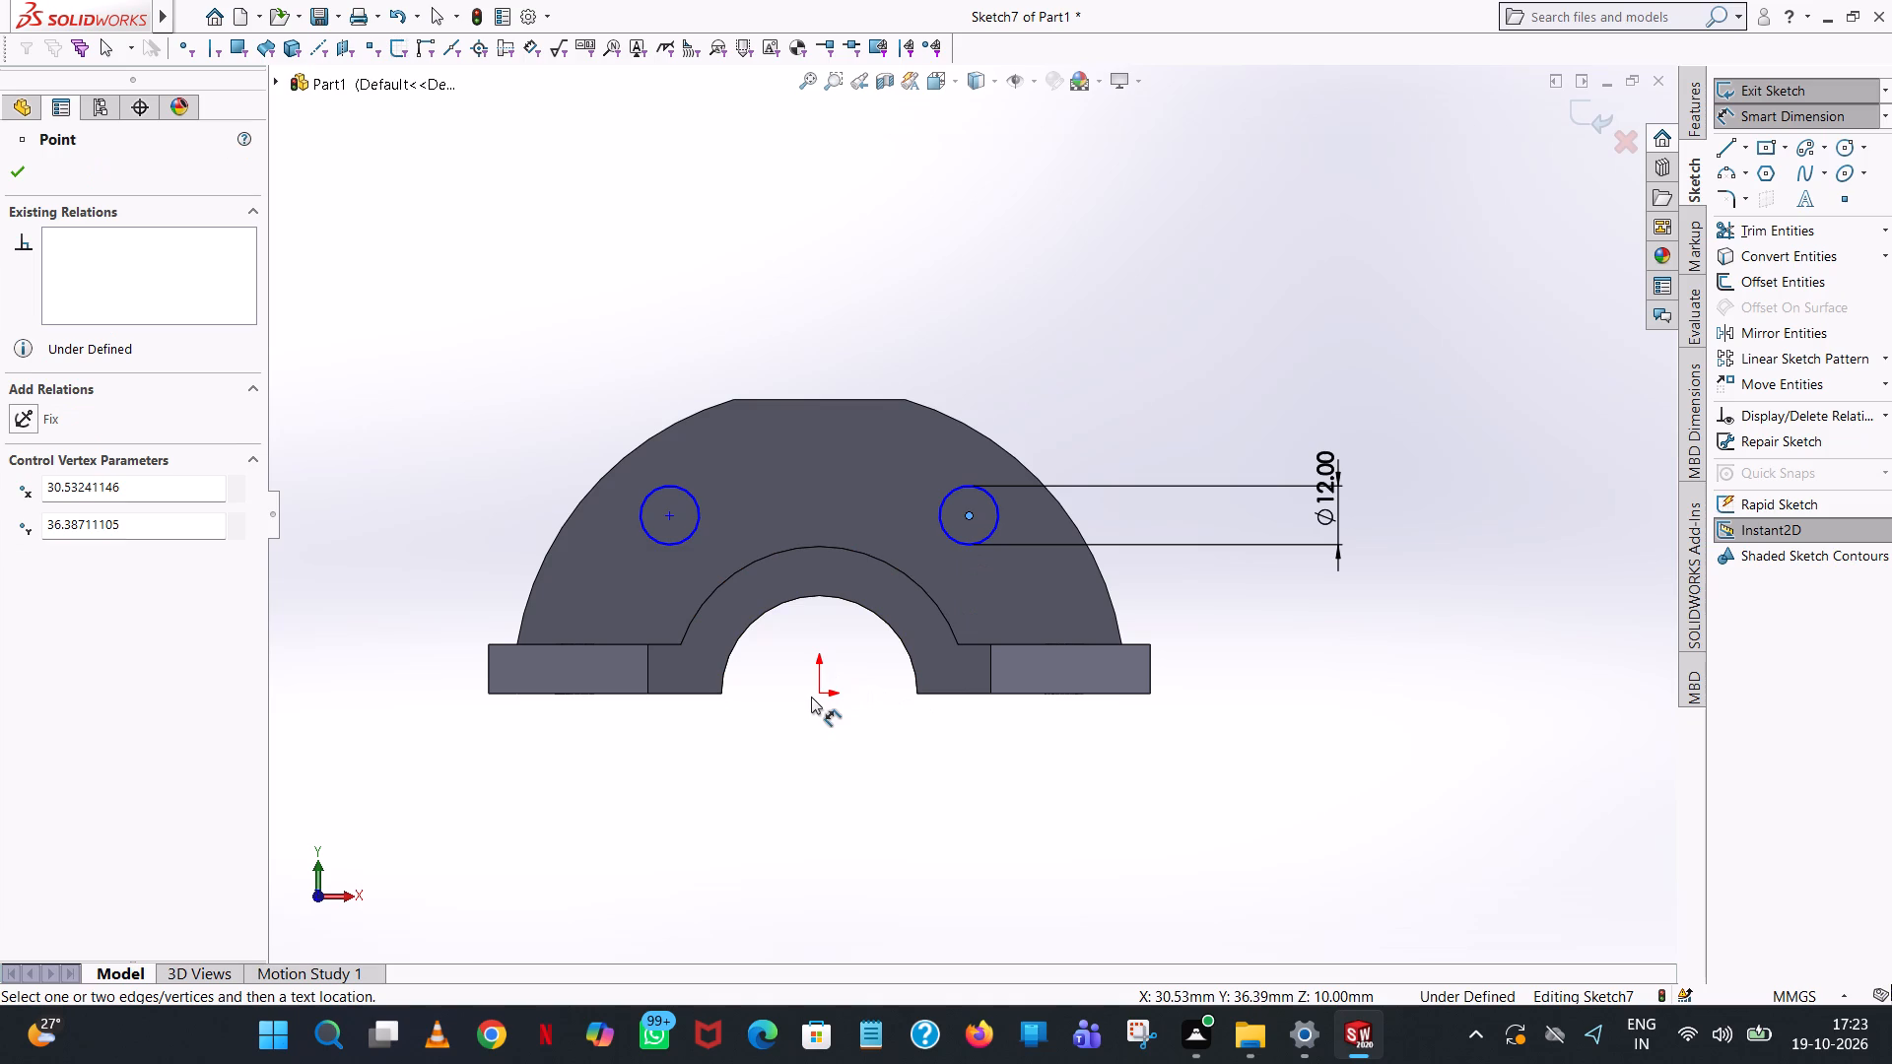
{"action": "left_click", "coordinate": [815, 694]}
{"action": "left_click", "coordinate": [863, 797]}
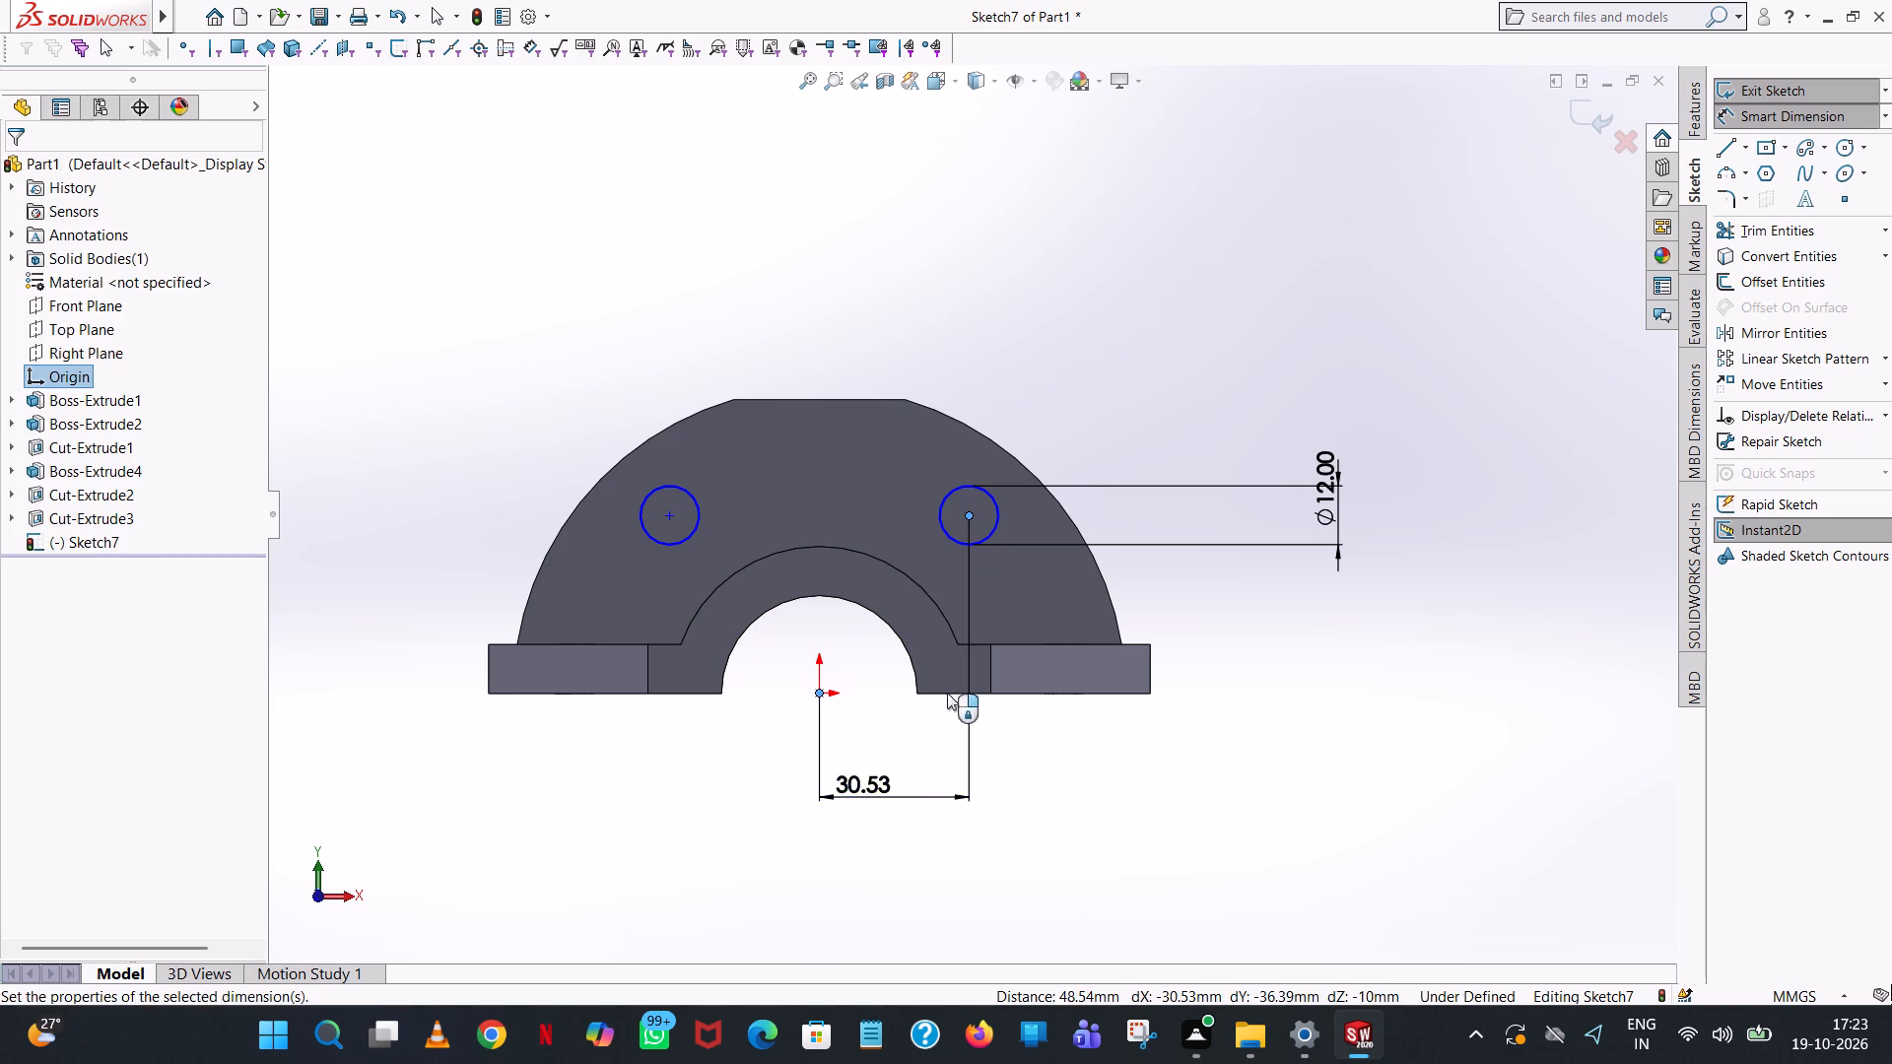
{"action": "left_click", "coordinate": [778, 770]}
{"action": "left_click", "coordinate": [718, 765]}
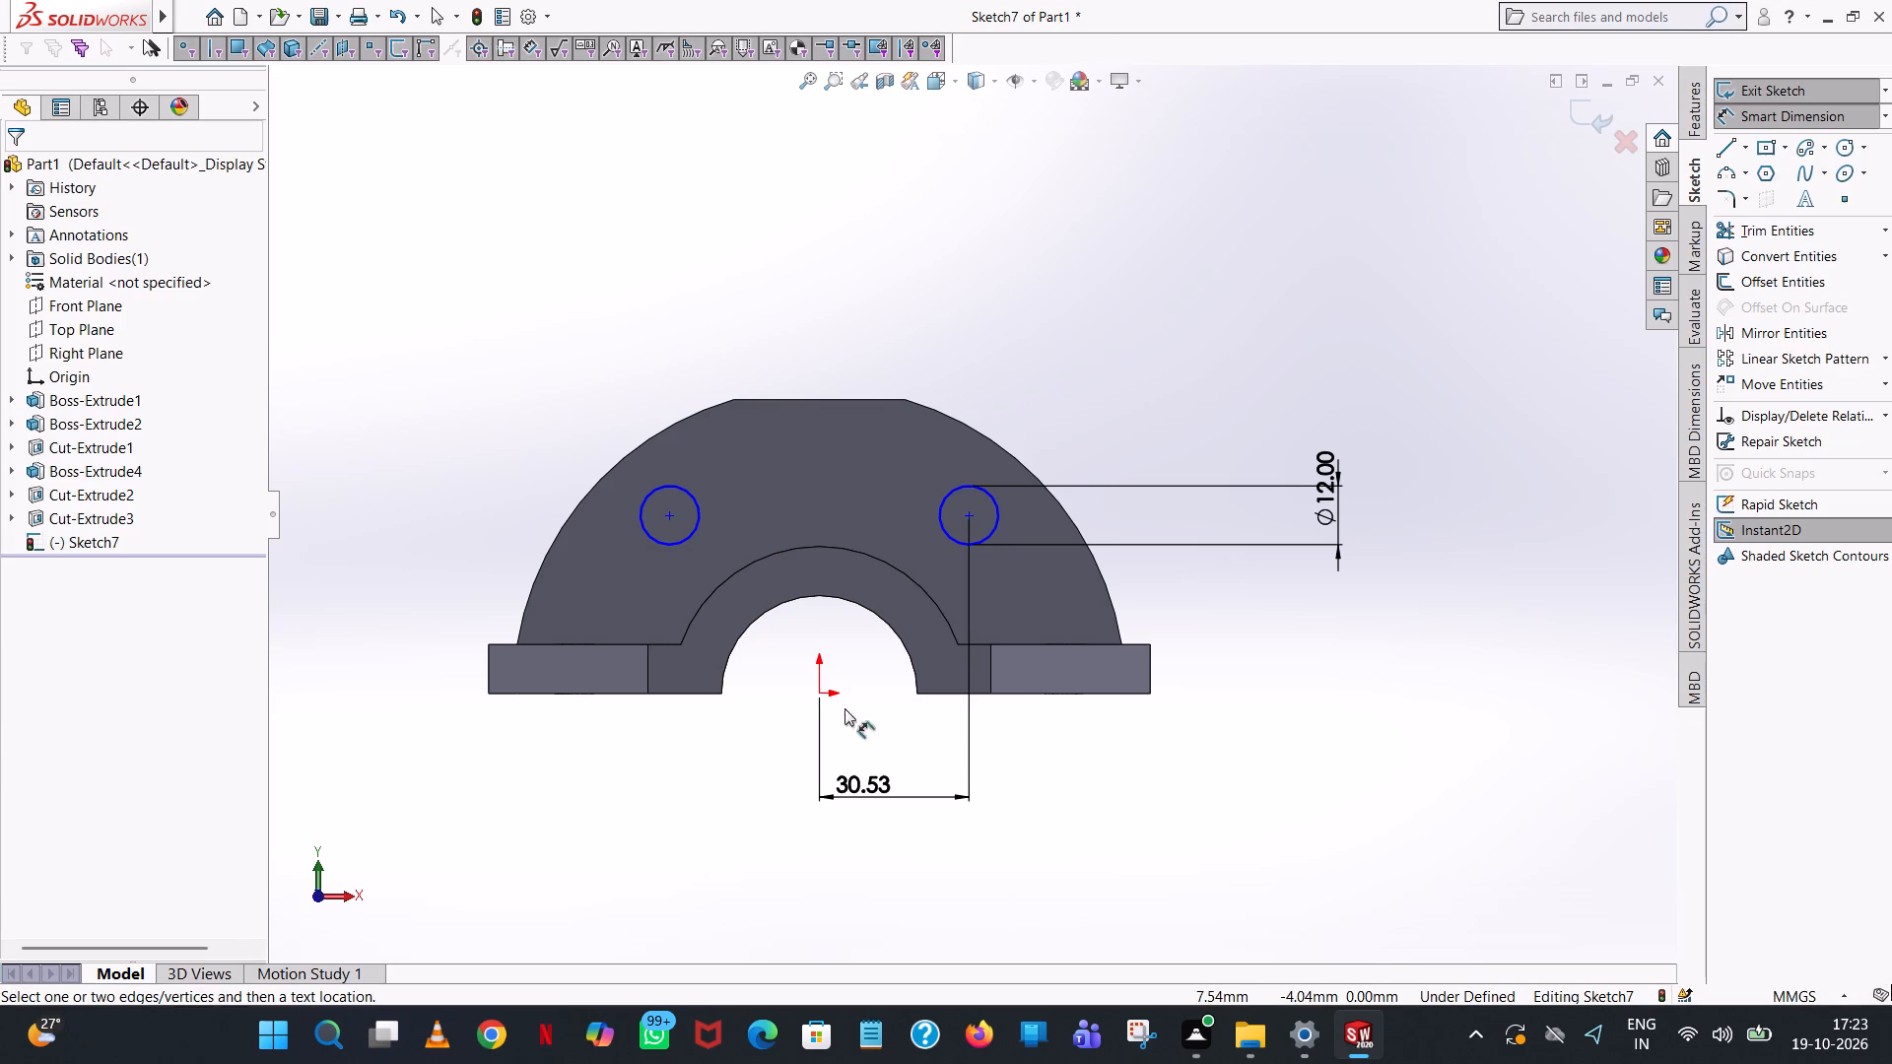
{"action": "left_click", "coordinate": [818, 691]}
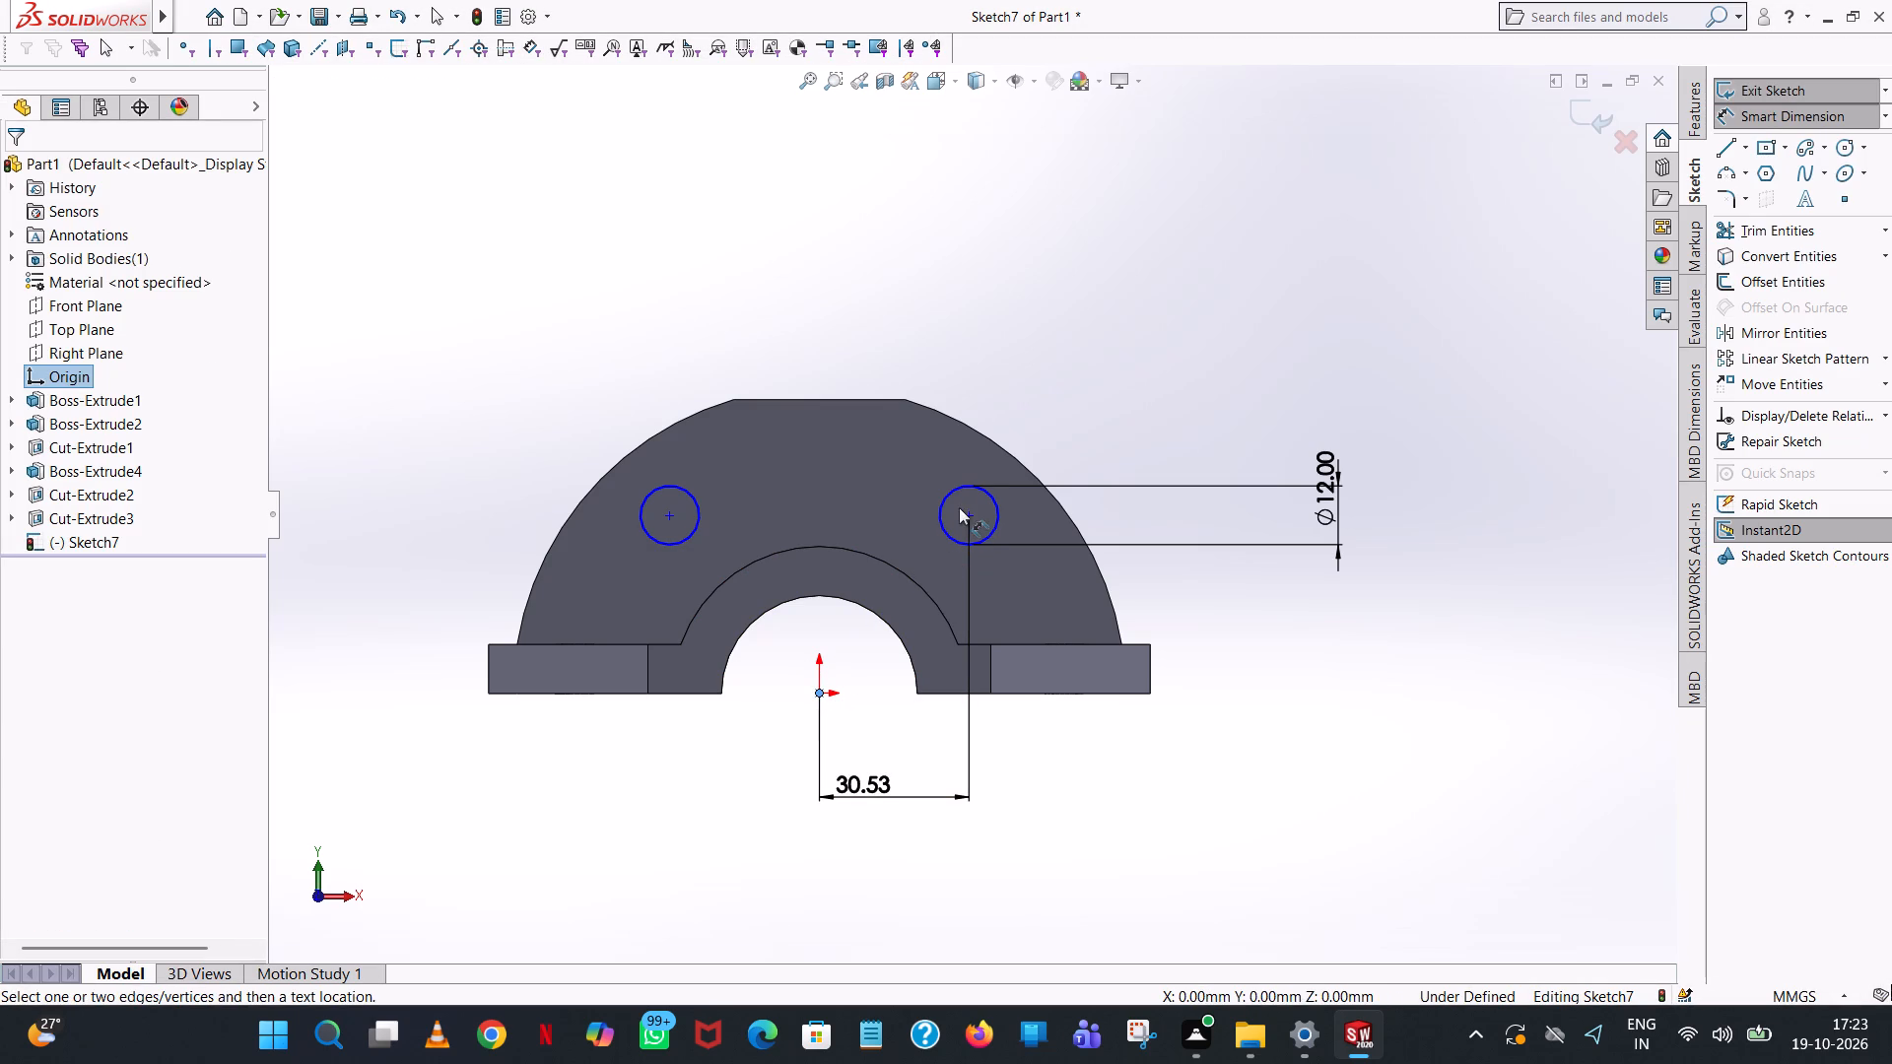
{"action": "left_click", "coordinate": [964, 510]}
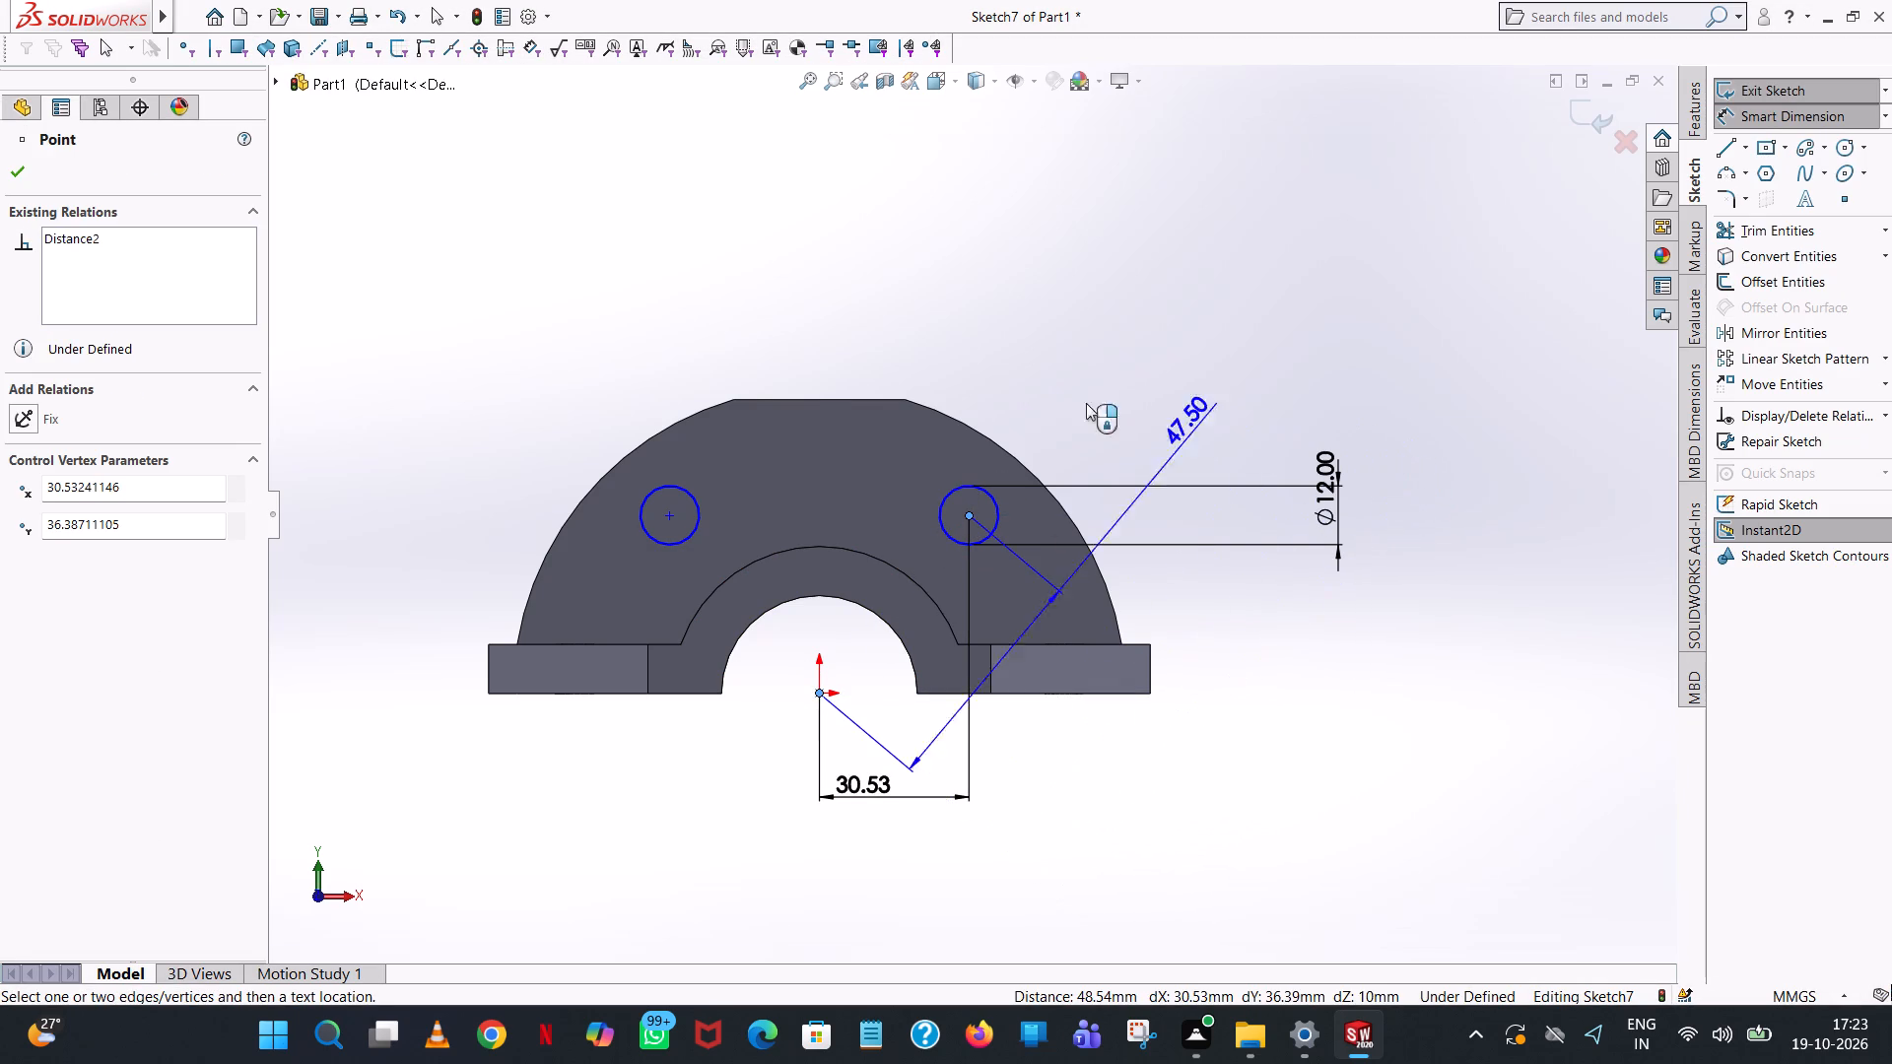
{"action": "left_click", "coordinate": [438, 646]}
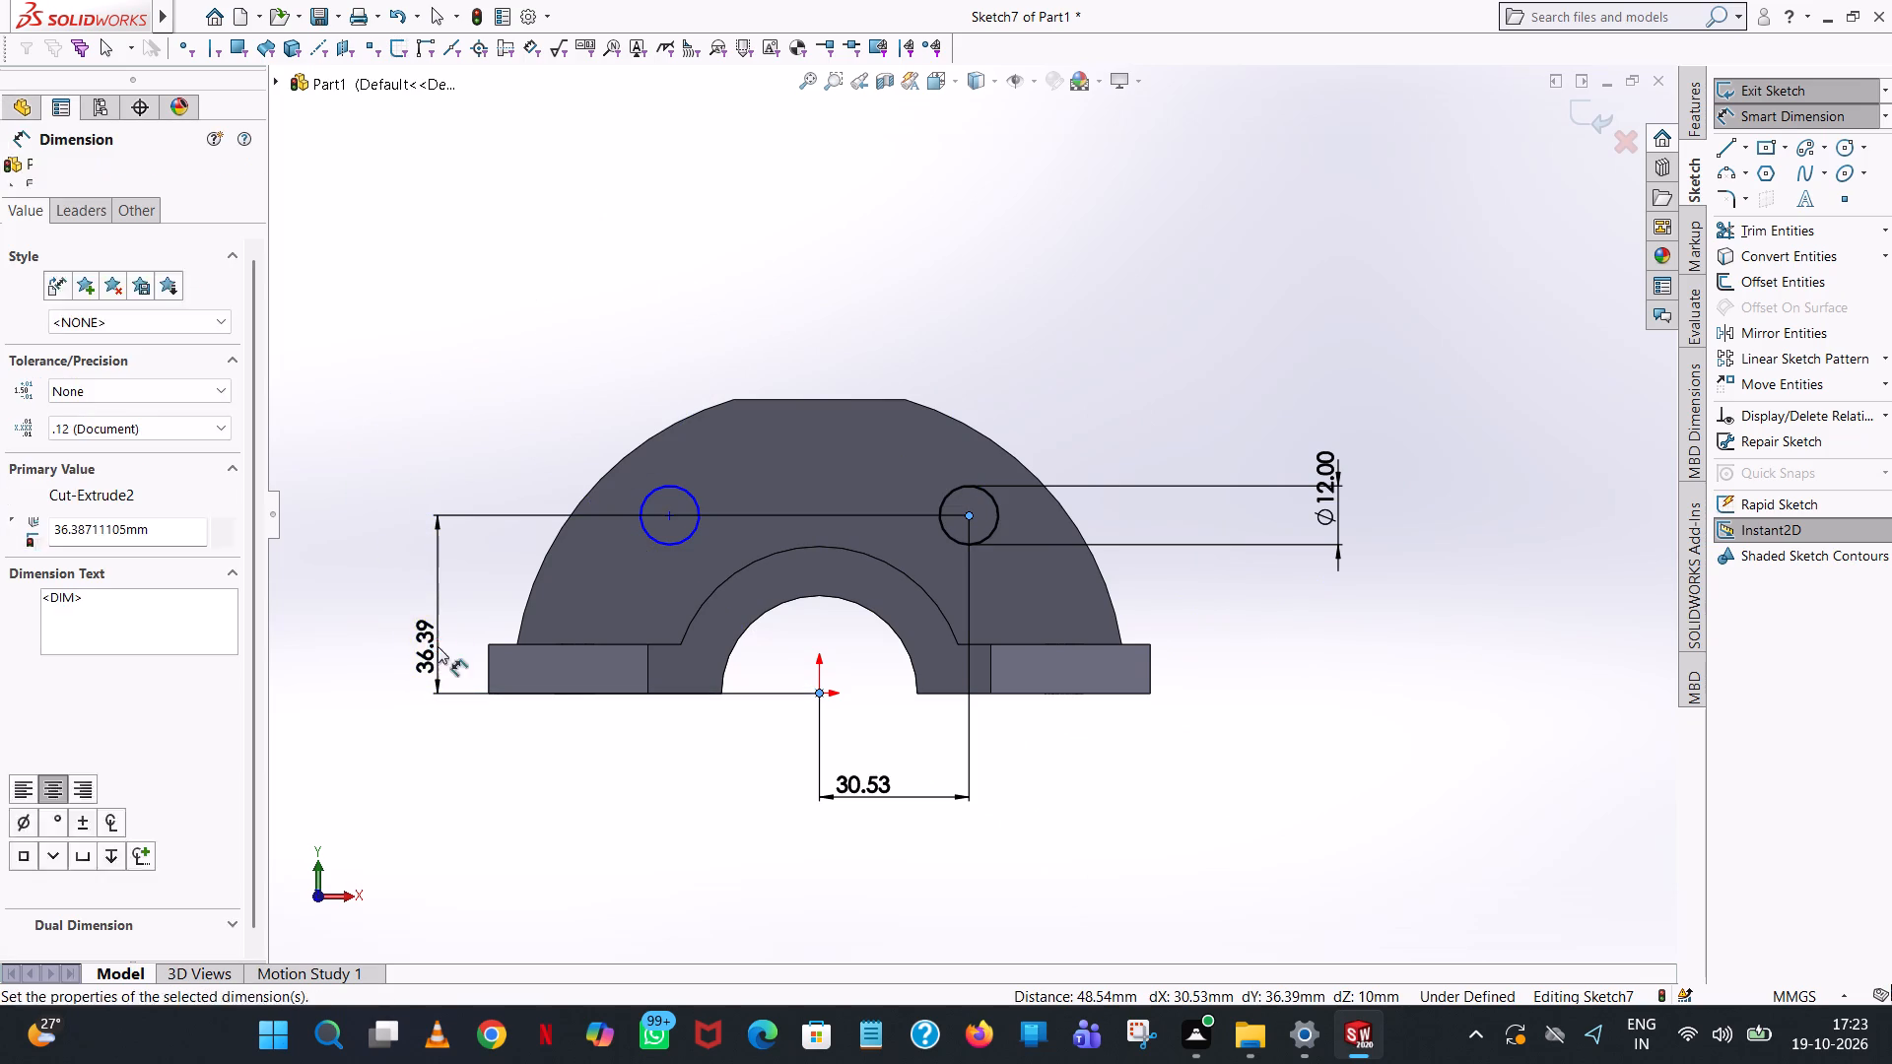
{"action": "left_click", "coordinate": [359, 616]}
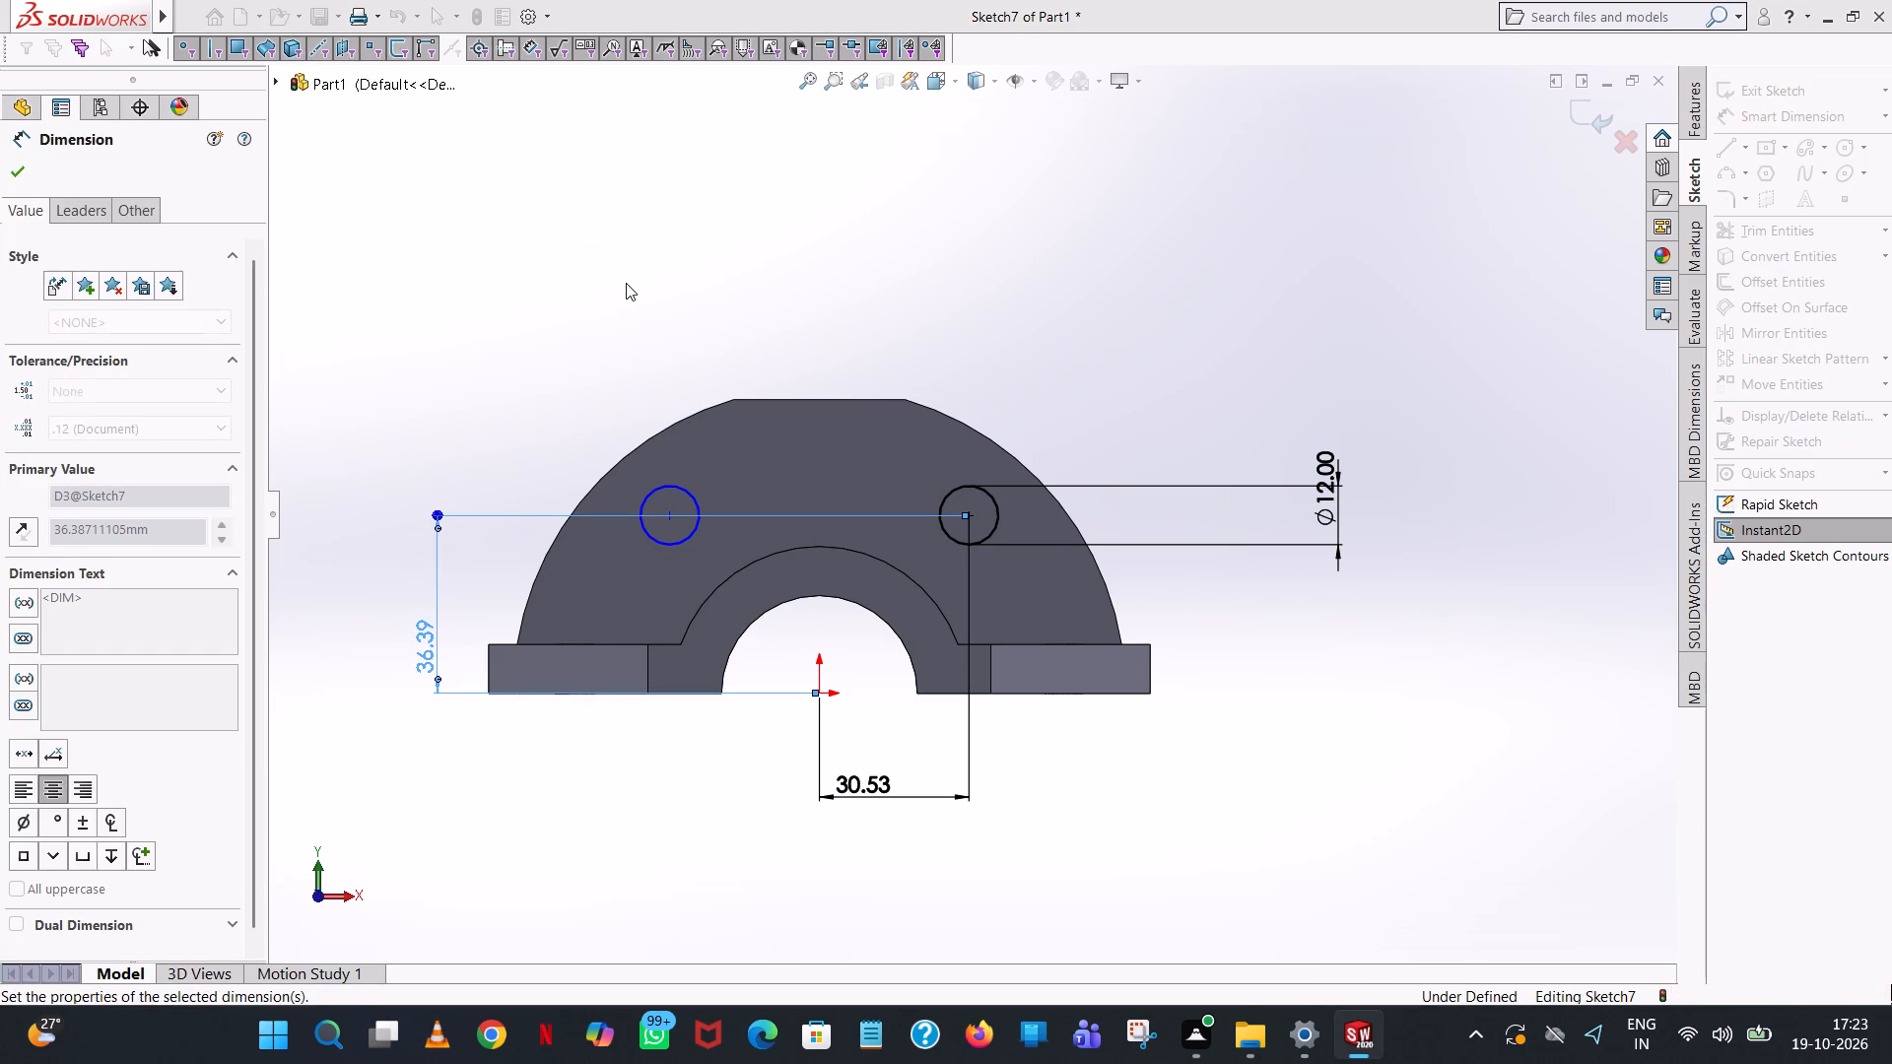
{"action": "left_click", "coordinate": [626, 283]}
Dimension the -X circle's diameter and its centre's vertical and horizontal distances from the origin.
{"action": "left_click", "coordinate": [678, 539]}
{"action": "left_click", "coordinate": [452, 214]}
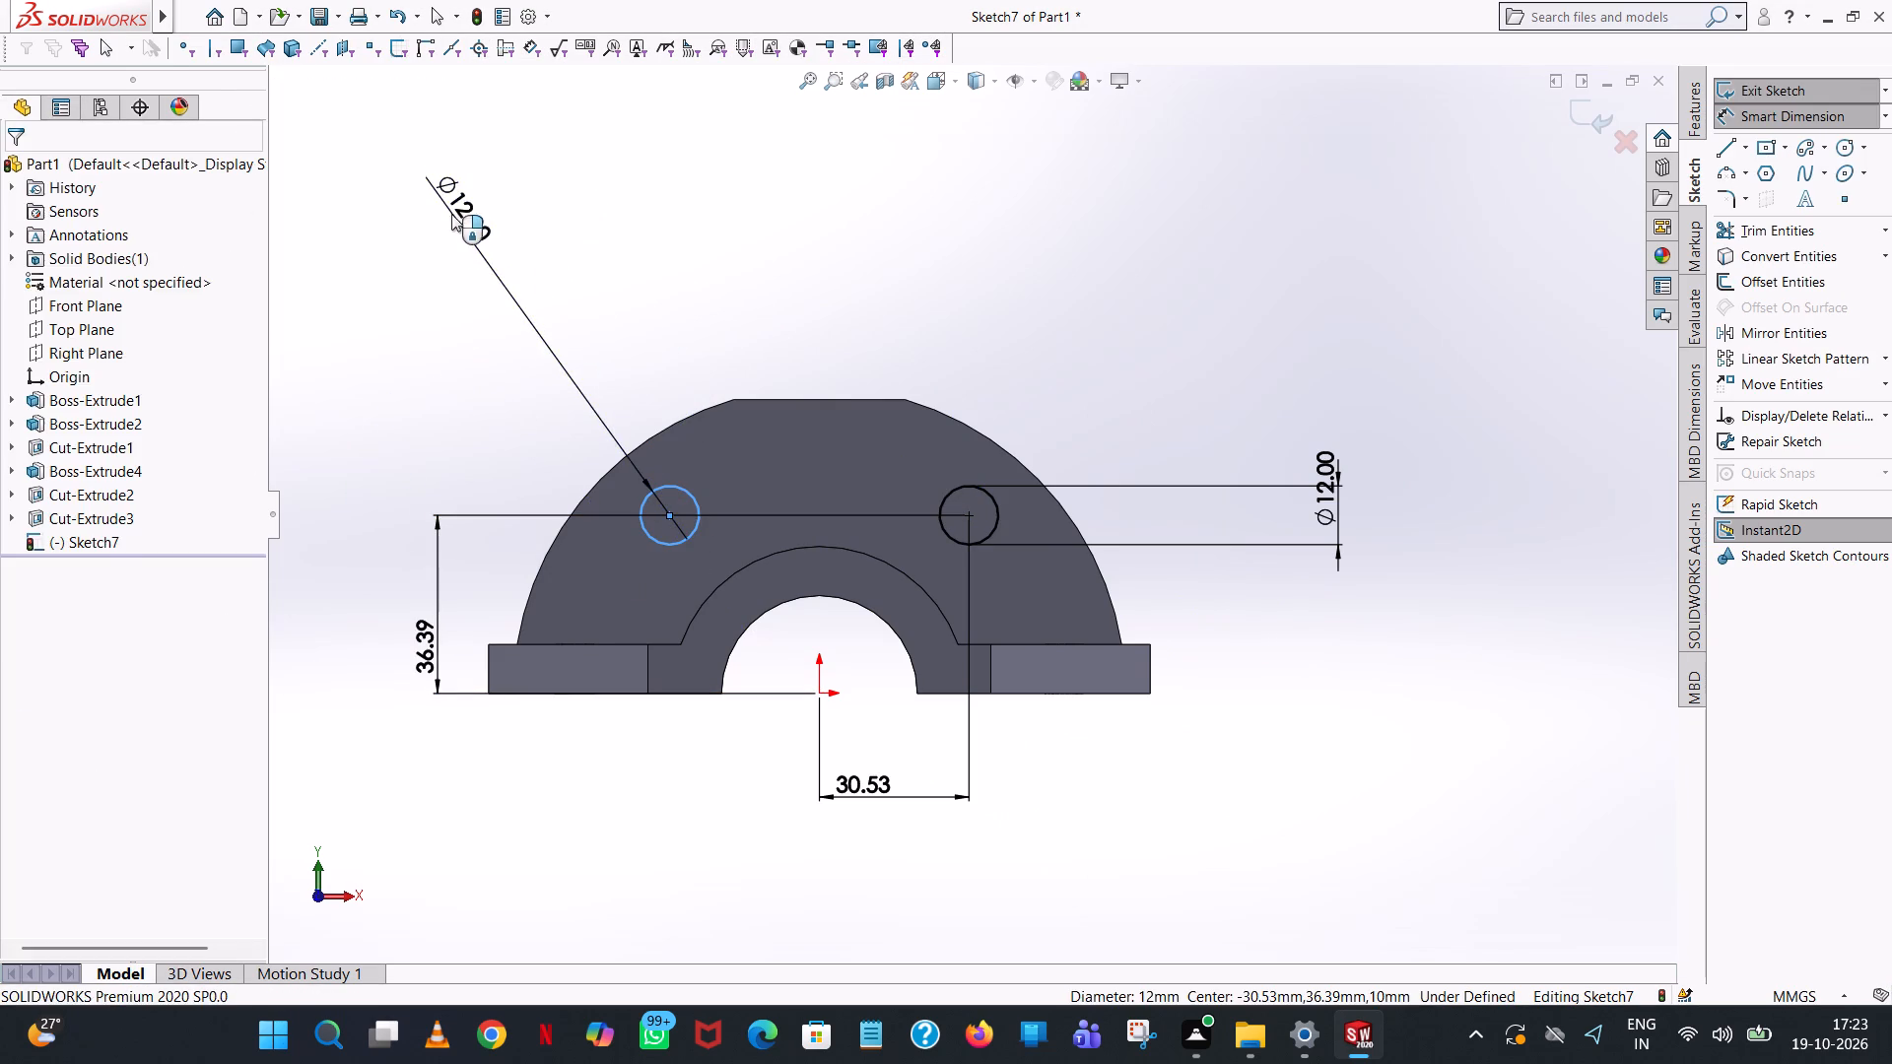
{"action": "left_click", "coordinate": [359, 180]}
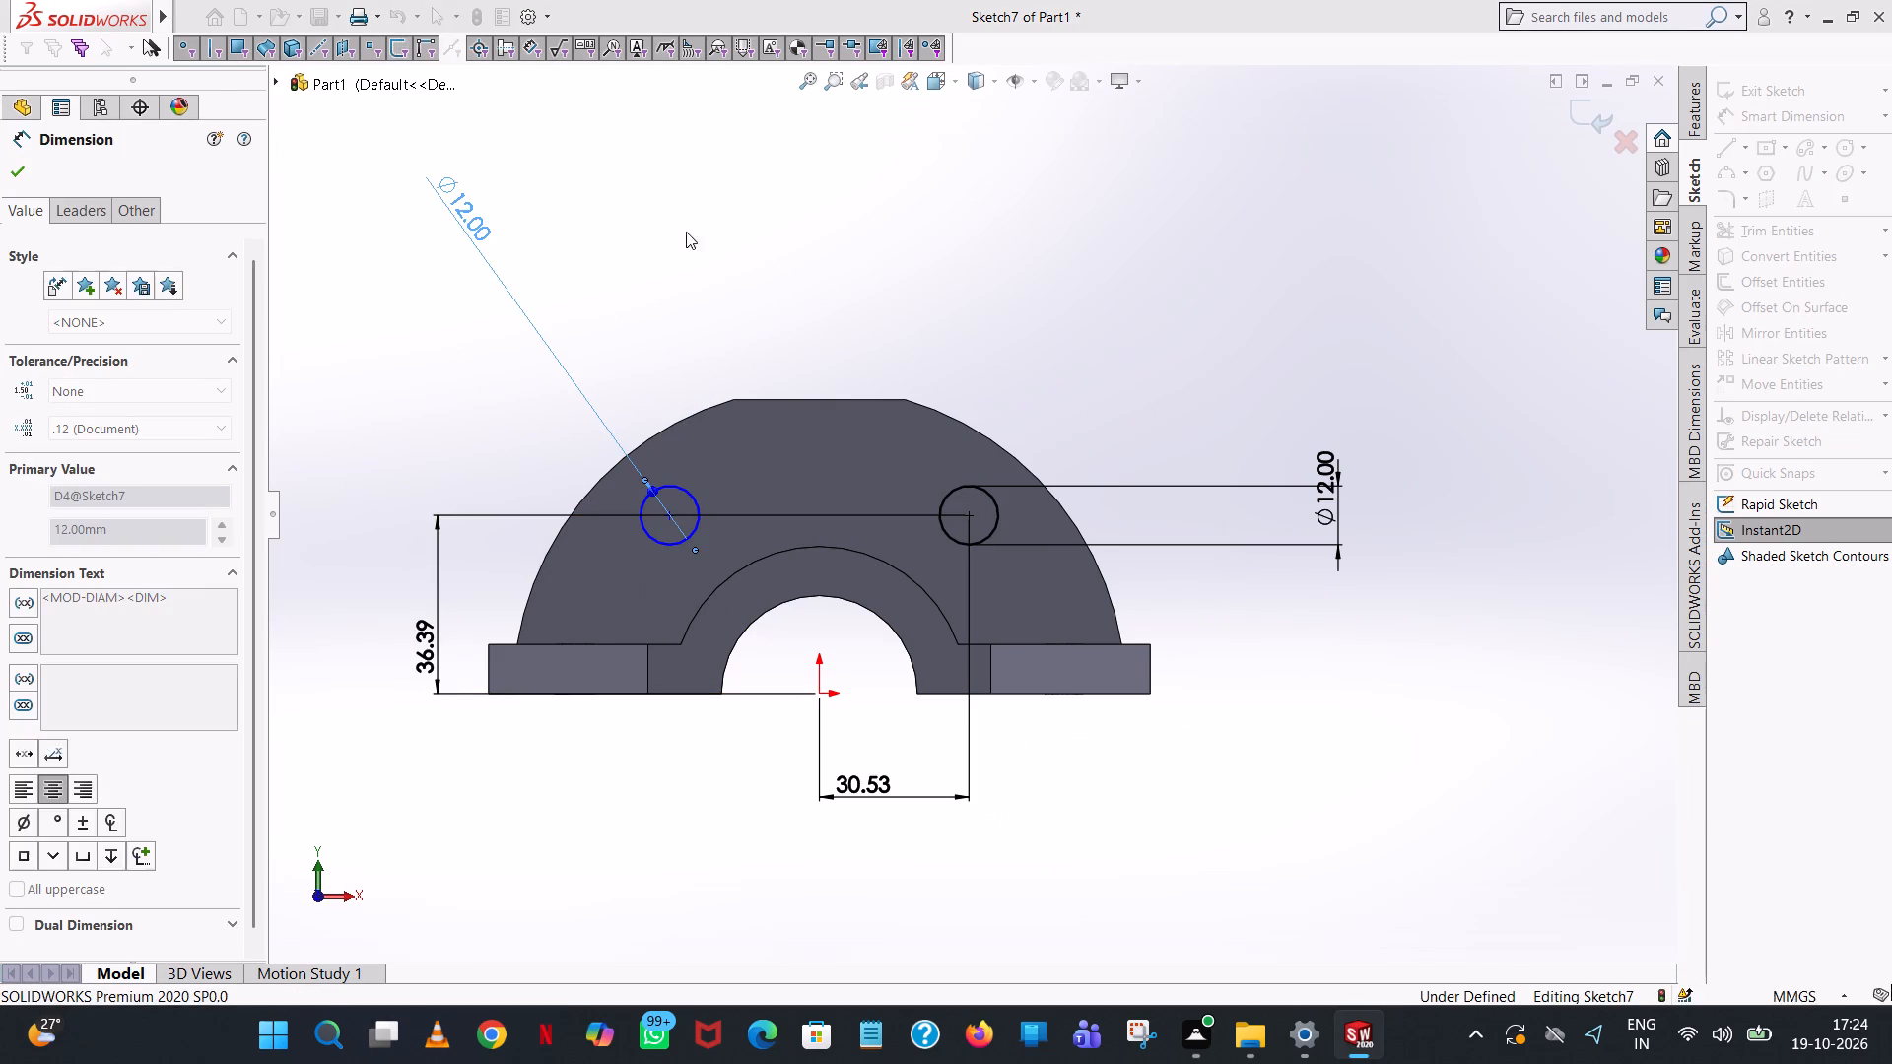
{"action": "left_click", "coordinate": [694, 232]}
{"action": "left_click", "coordinate": [672, 517]}
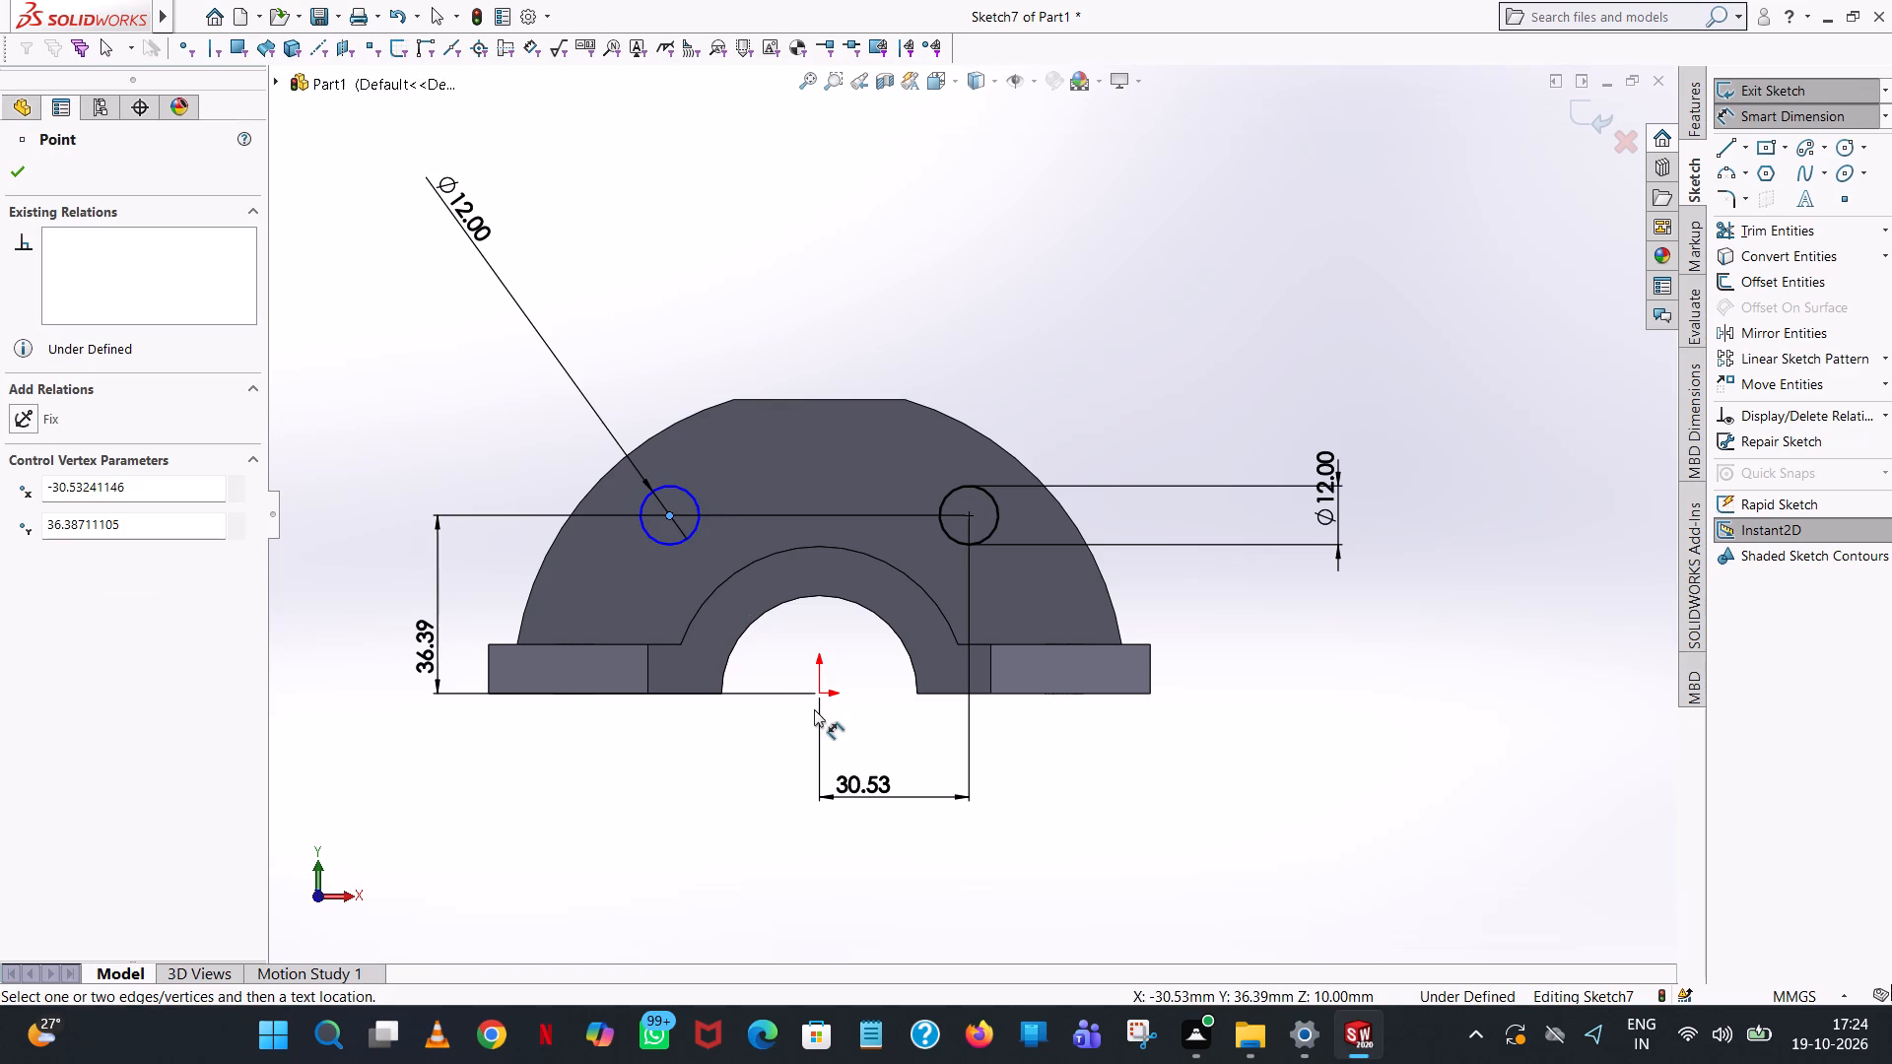
{"action": "left_click", "coordinate": [816, 694]}
{"action": "left_click", "coordinate": [401, 576]}
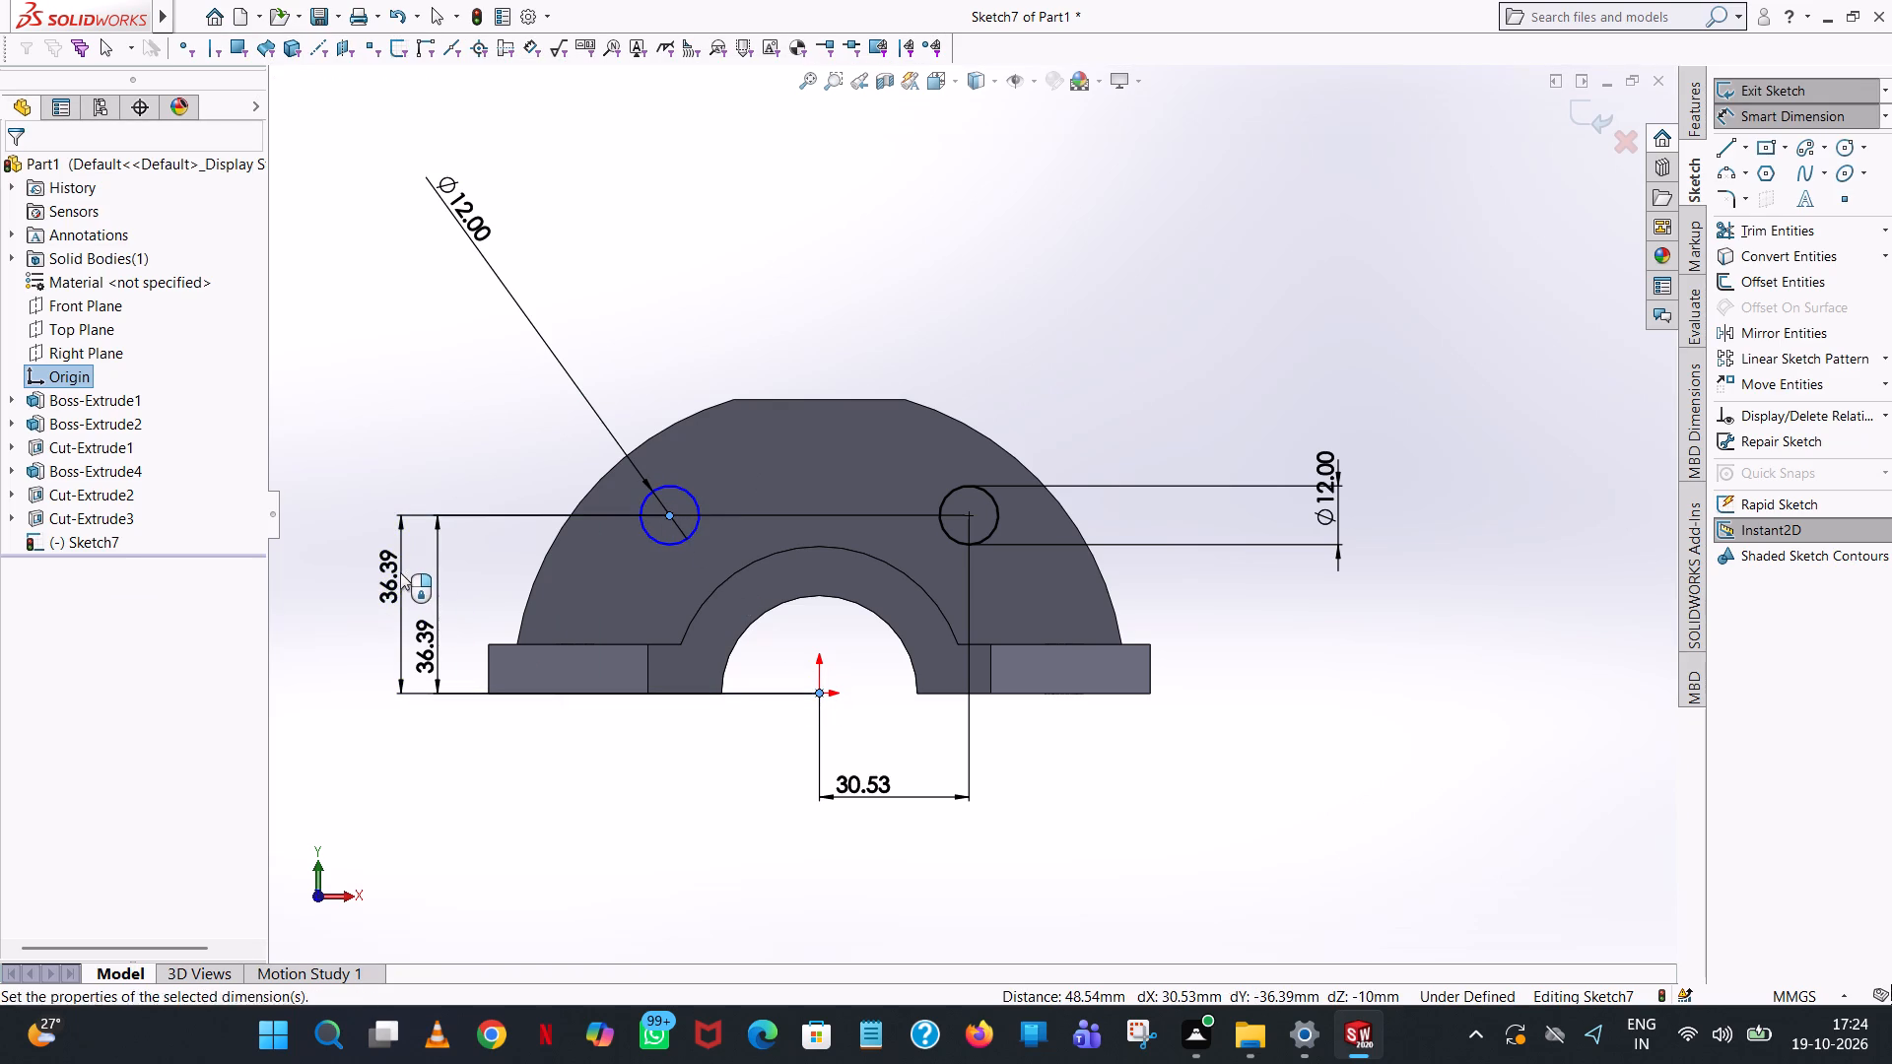
{"action": "left_click", "coordinate": [325, 551]}
{"action": "left_click", "coordinate": [393, 430]}
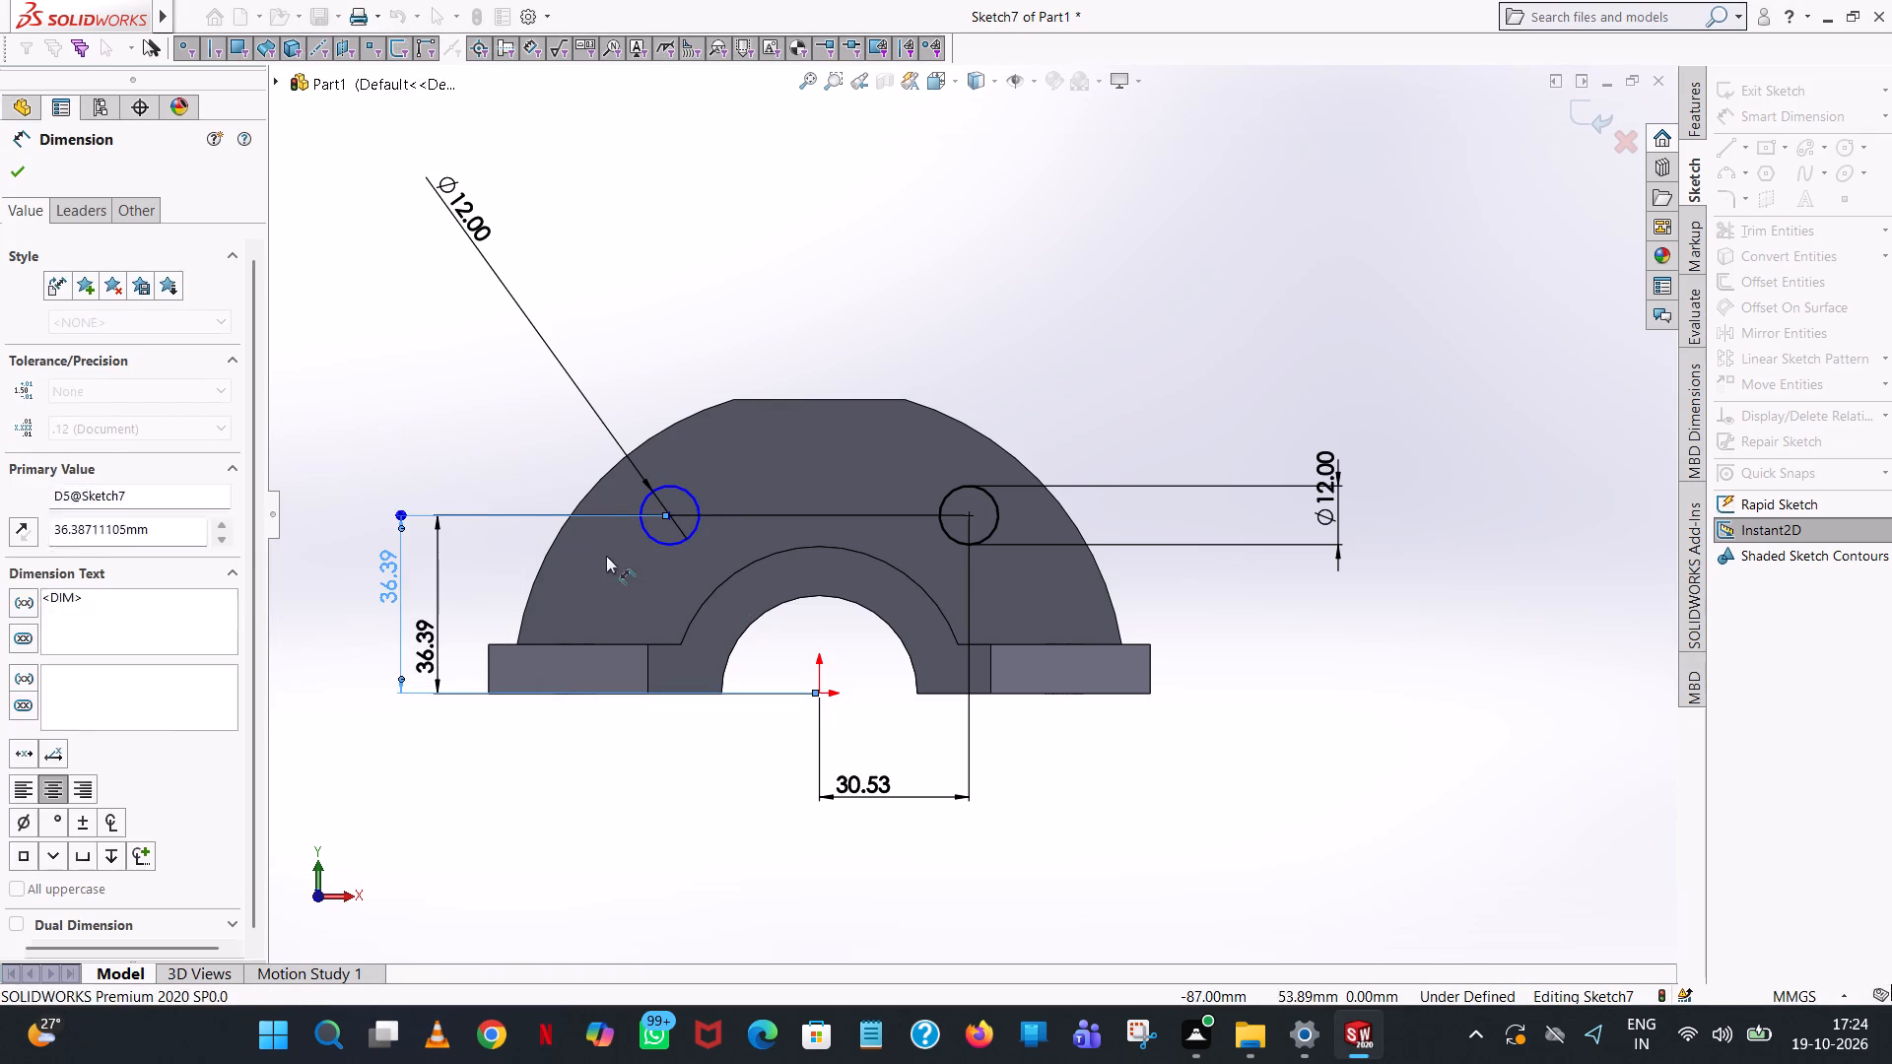
{"action": "left_click", "coordinate": [672, 515]}
{"action": "left_click", "coordinate": [815, 693]}
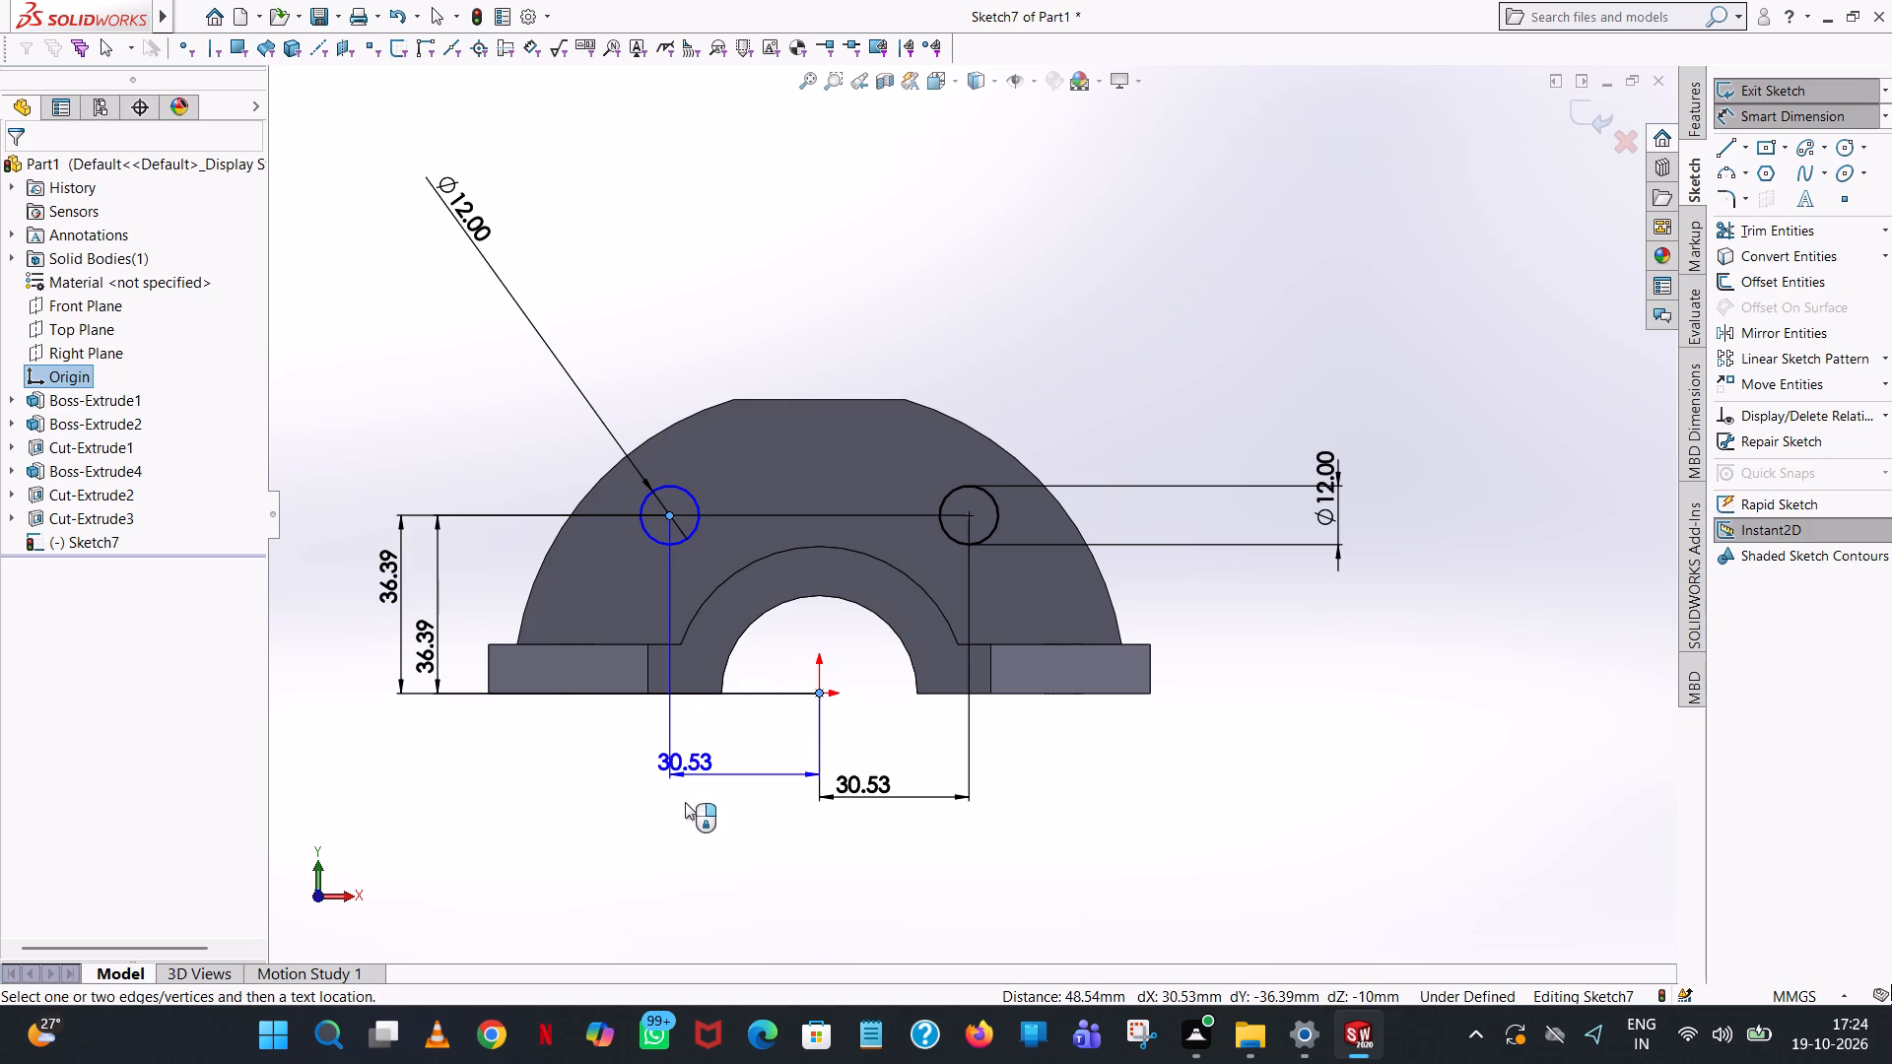
{"action": "left_click", "coordinate": [685, 810]}
{"action": "left_click", "coordinate": [607, 780]}
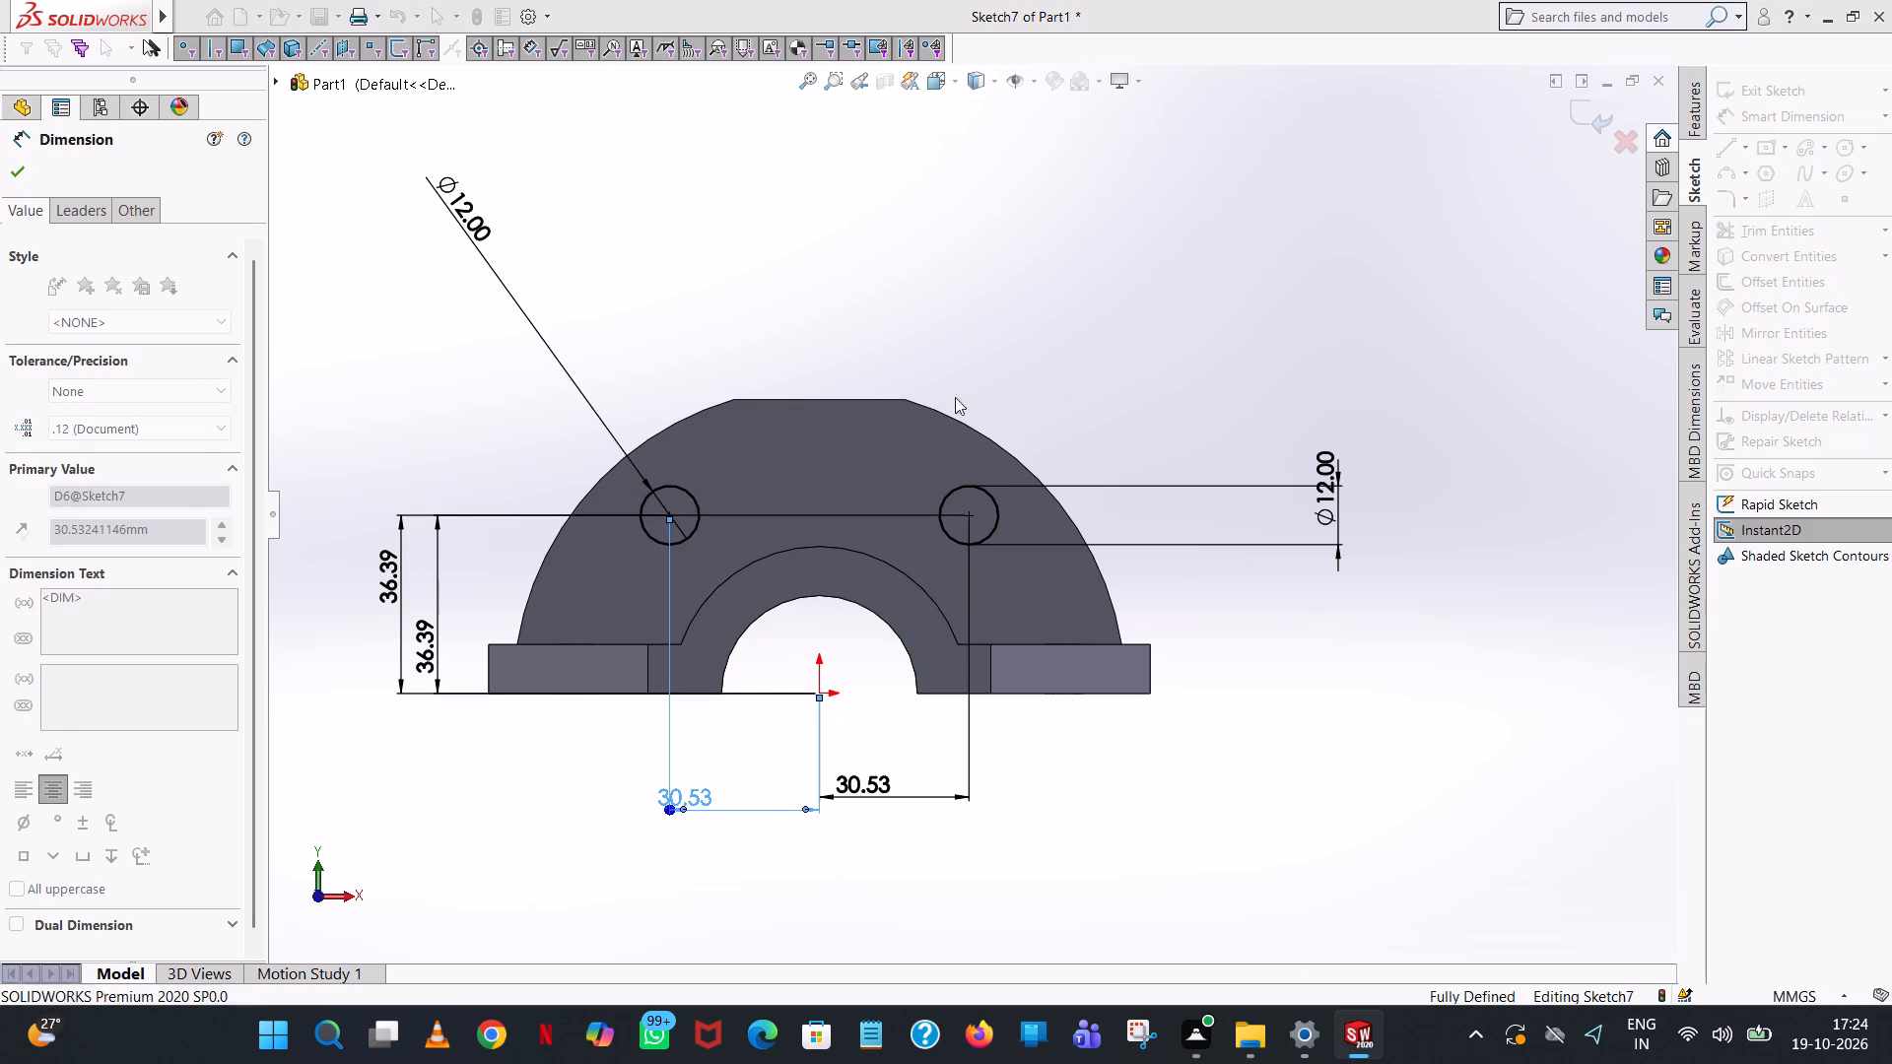
{"action": "left_click", "coordinate": [1041, 338]}
Cut-extrude the two 12 mm circles through the half-round plate with a blind depth of 56 mm.
{"action": "left_click", "coordinate": [1692, 117]}
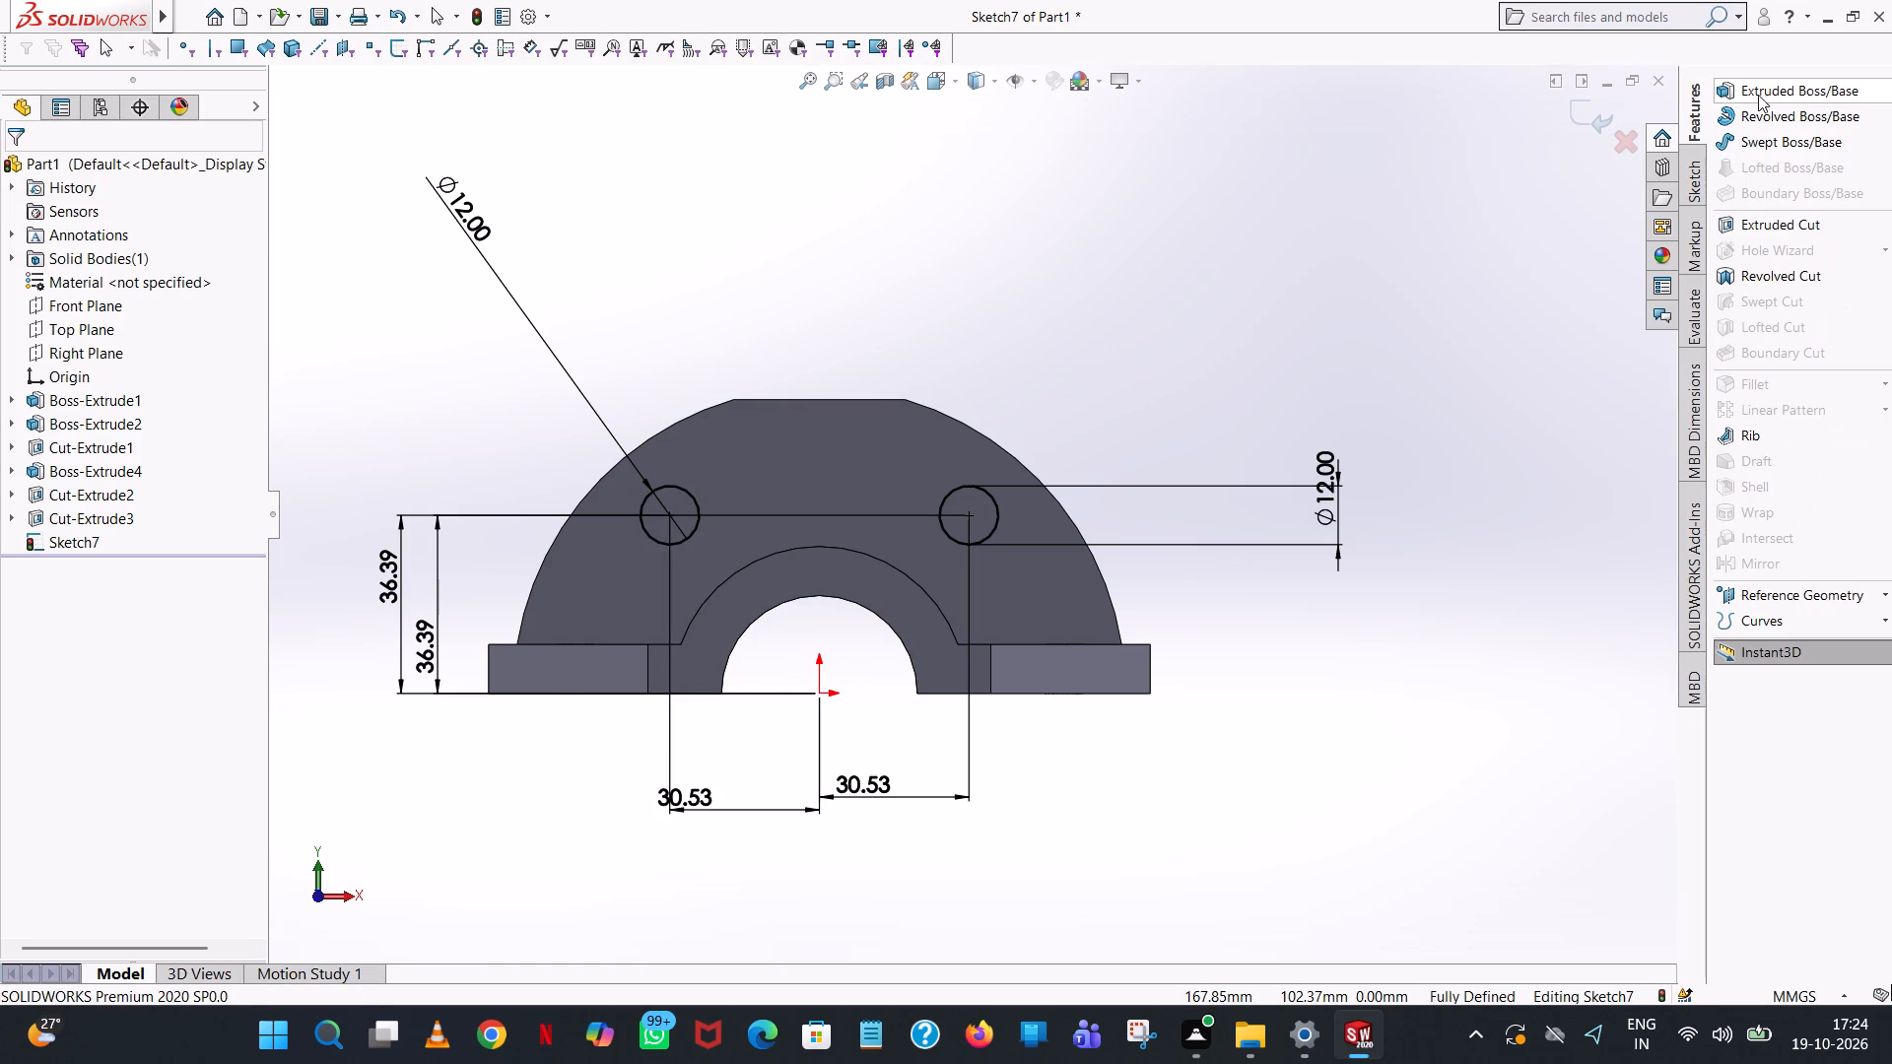
{"action": "left_click", "coordinate": [1798, 230]}
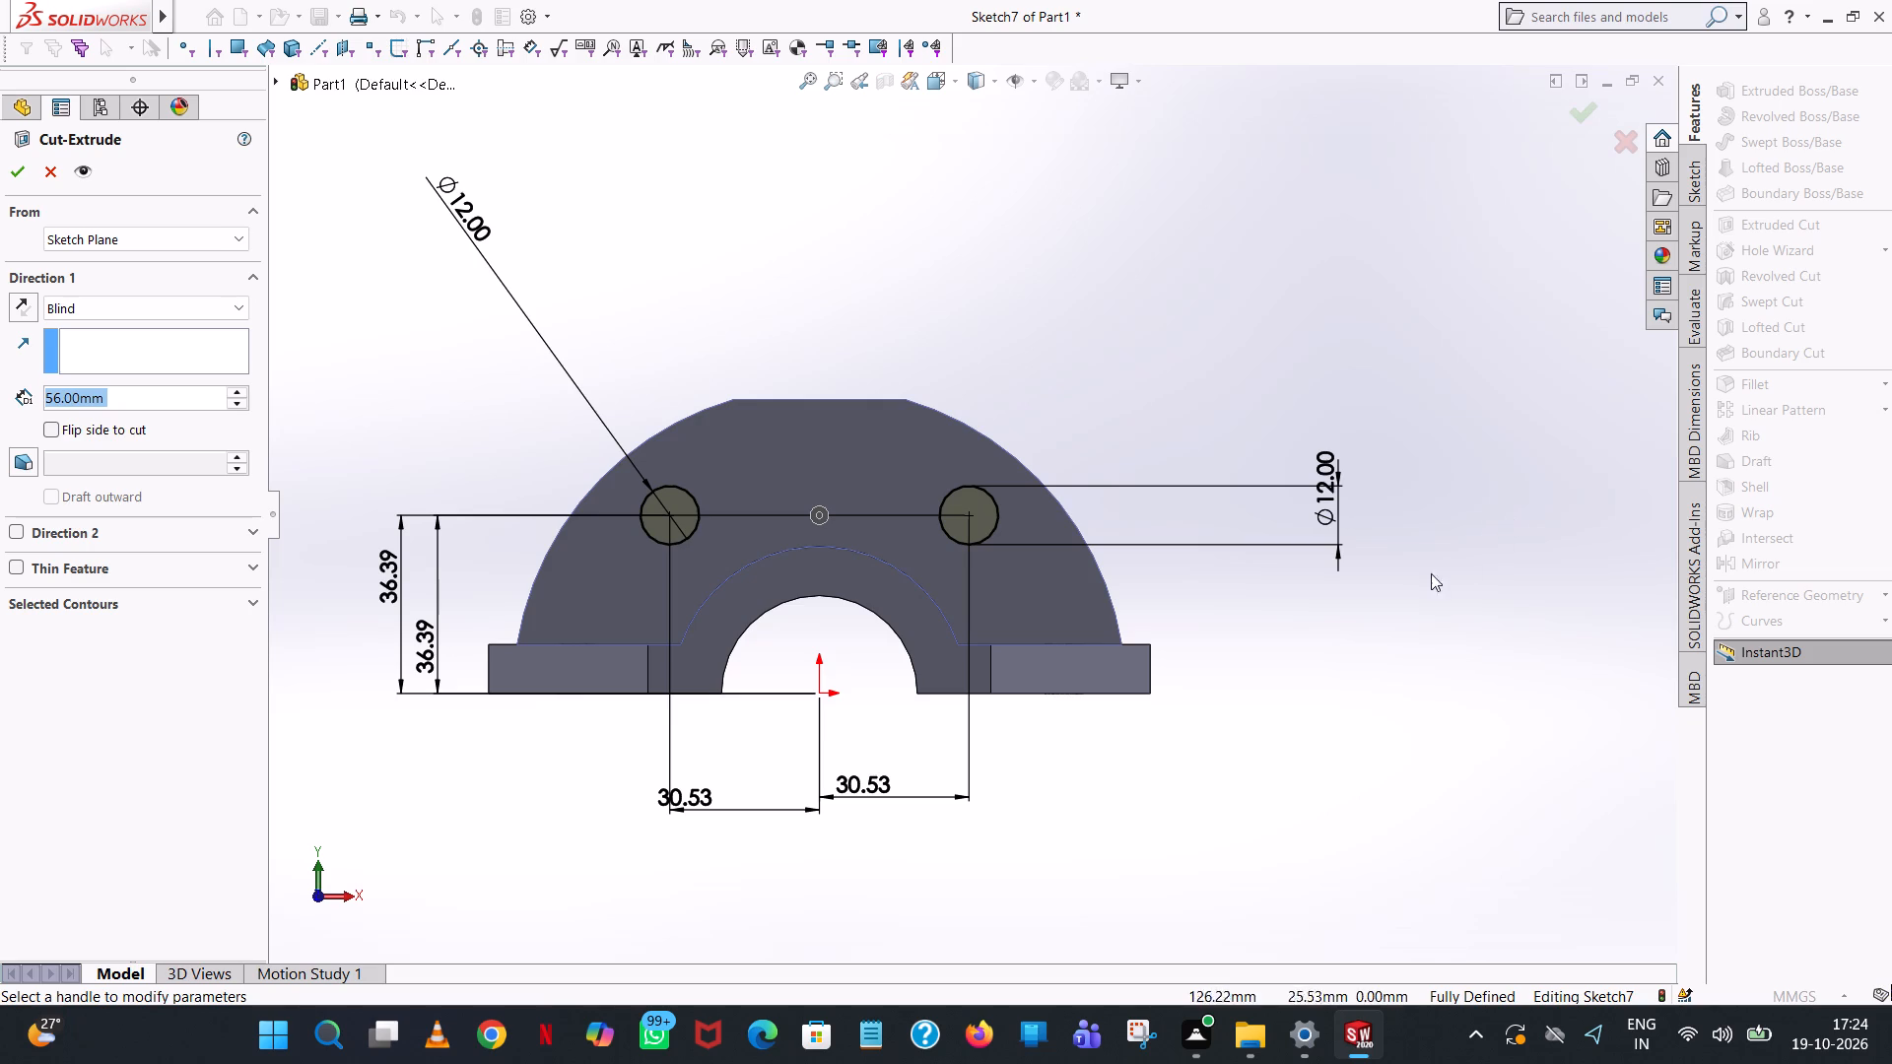
{"action": "middle_click_drag", "start_coordinate": [1030, 709], "coordinate": [842, 700]}
{"action": "left_click", "coordinate": [11, 180]}
Examine the part from several angles, including the new plate holes, the boss and the base underside.
{"action": "scroll", "coordinate": [1132, 433], "scroll_direction": "up", "scroll_amount": 6}
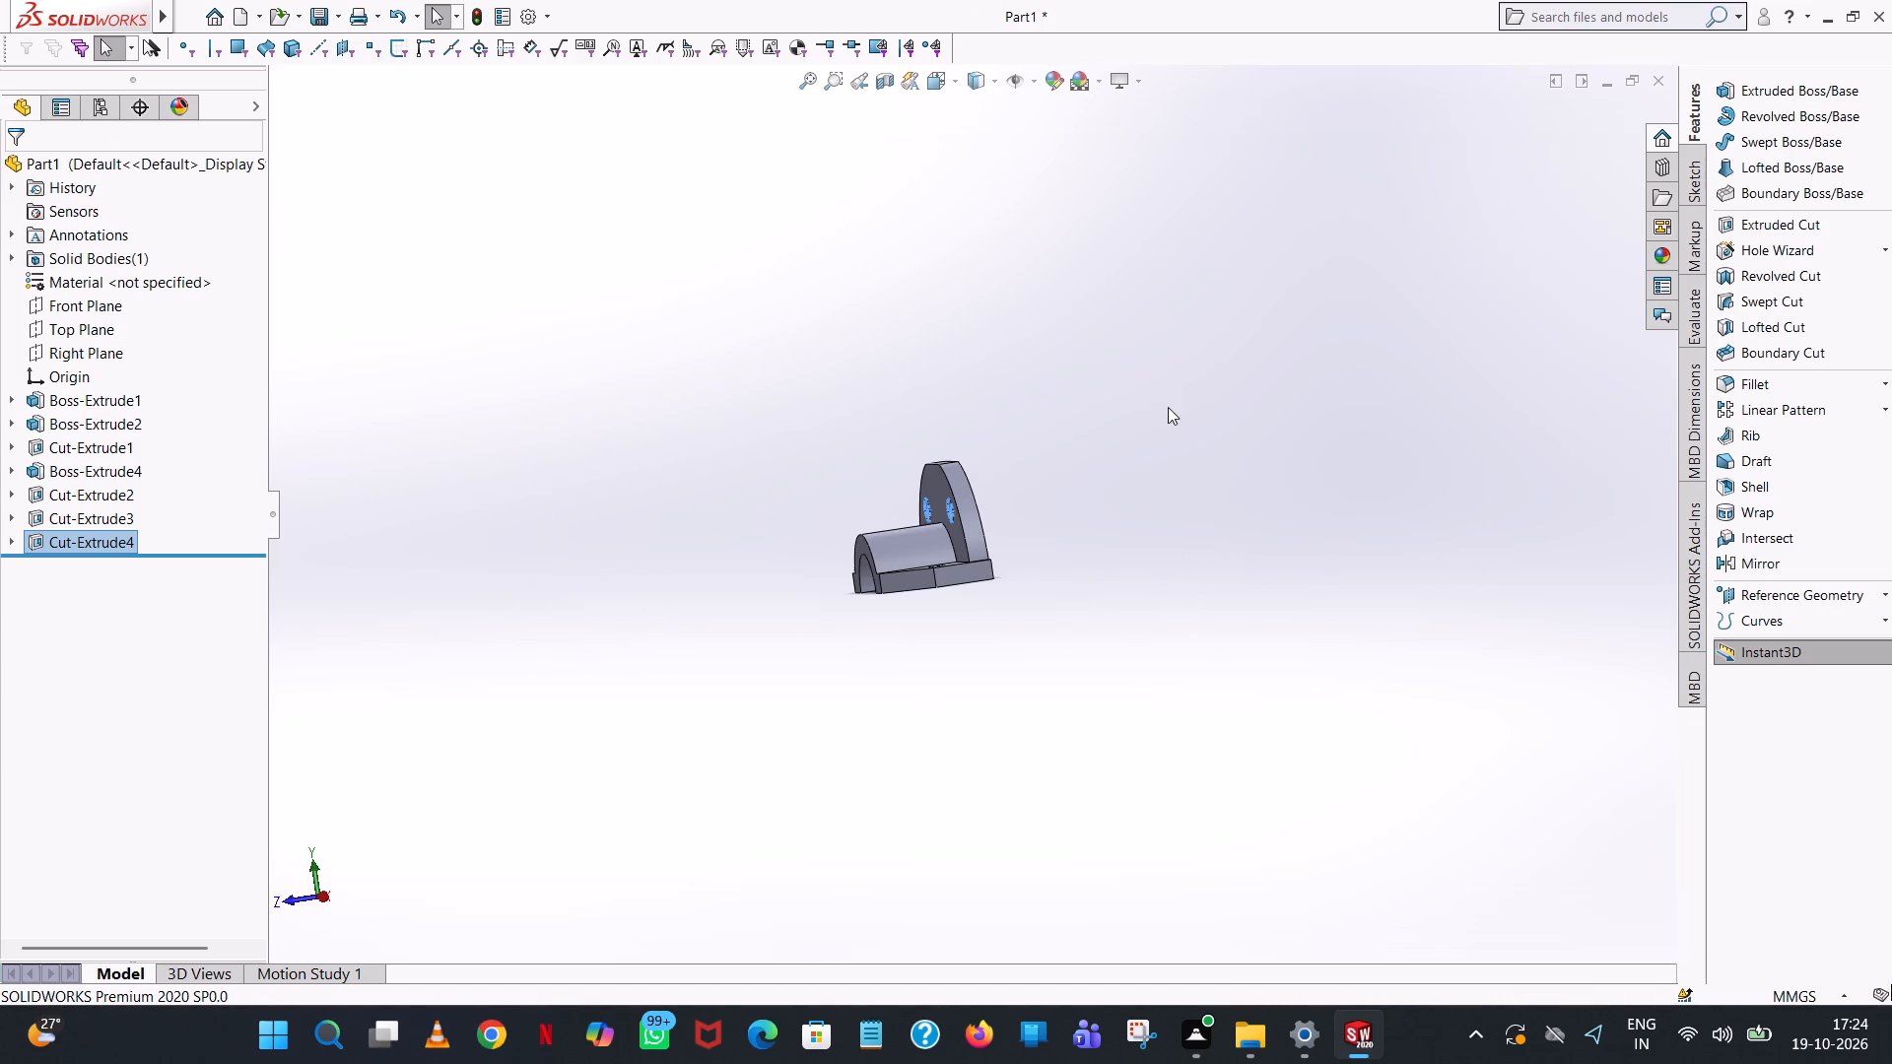
{"action": "left_click", "coordinate": [980, 448]}
{"action": "middle_click_drag", "start_coordinate": [959, 522], "coordinate": [1211, 527]}
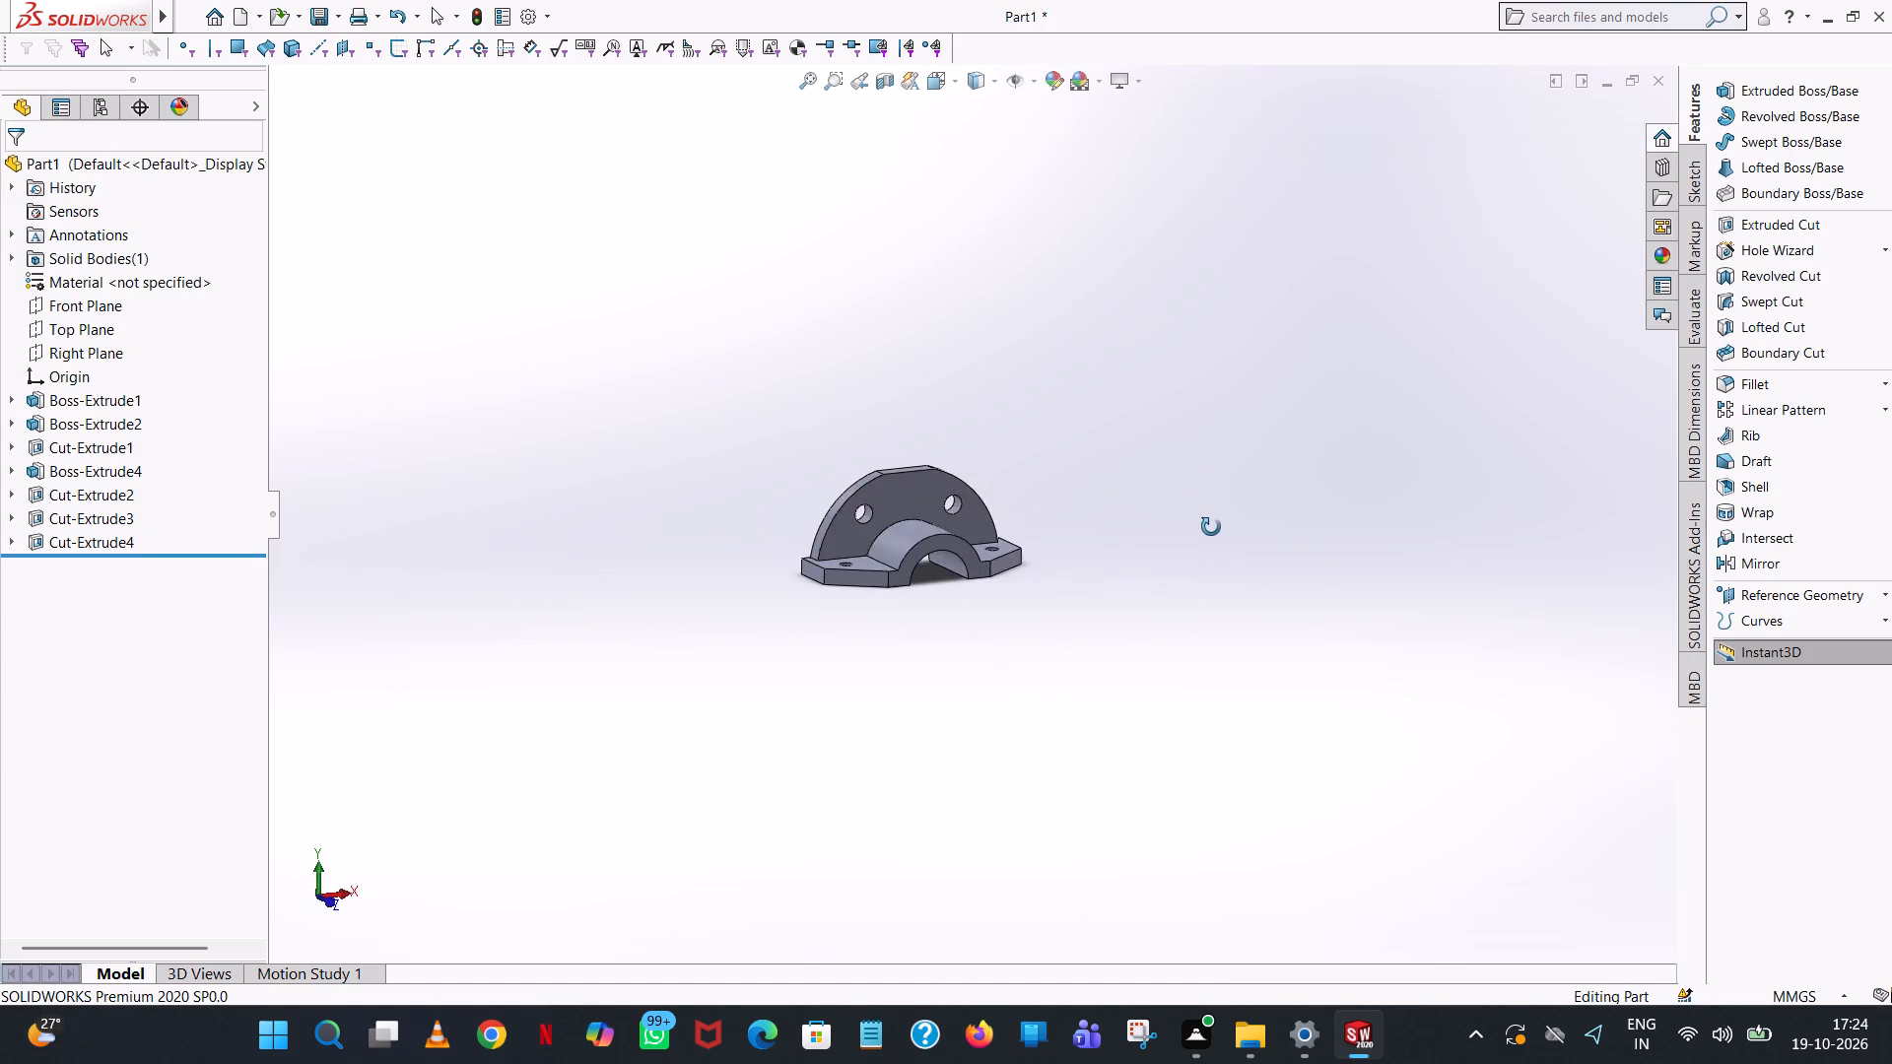
{"action": "middle_click_drag", "start_coordinate": [1211, 527], "coordinate": [1250, 619]}
{"action": "scroll", "coordinate": [1250, 618], "scroll_direction": "down", "scroll_amount": 1}
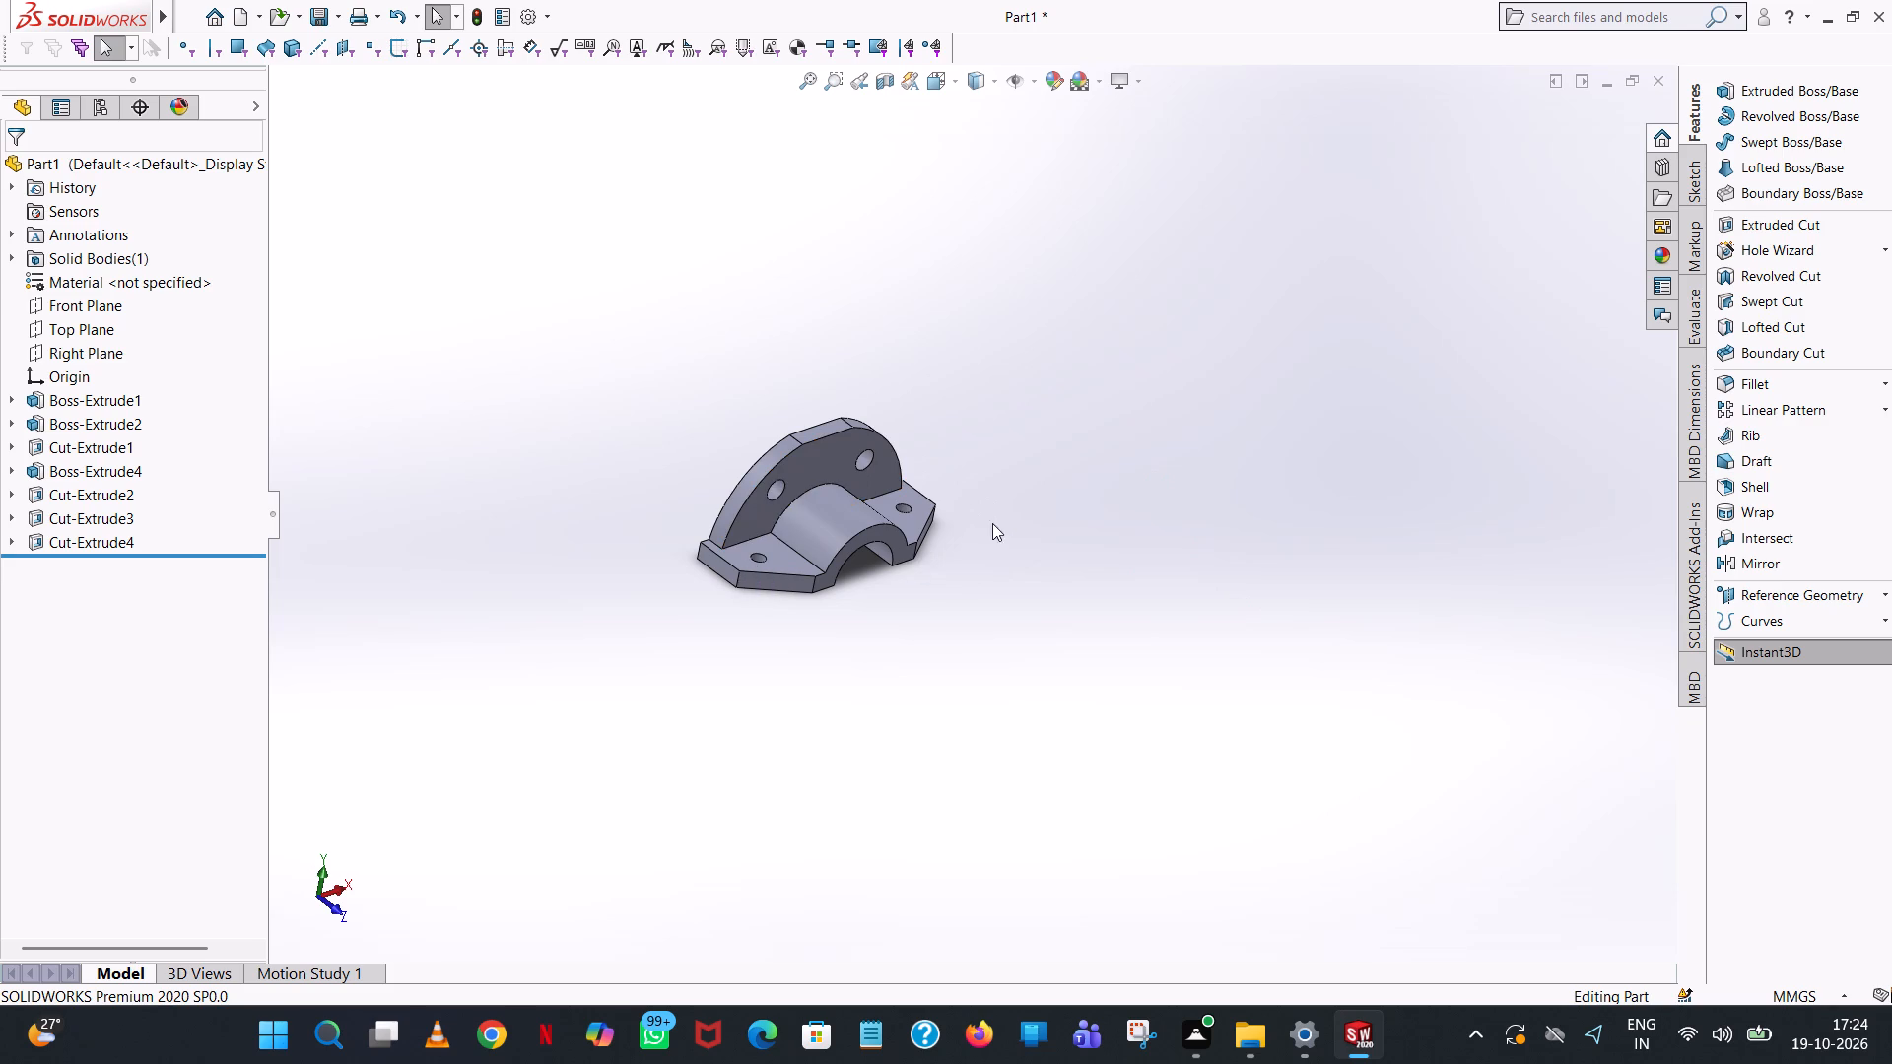
{"action": "scroll", "coordinate": [884, 587], "scroll_direction": "down", "scroll_amount": 2}
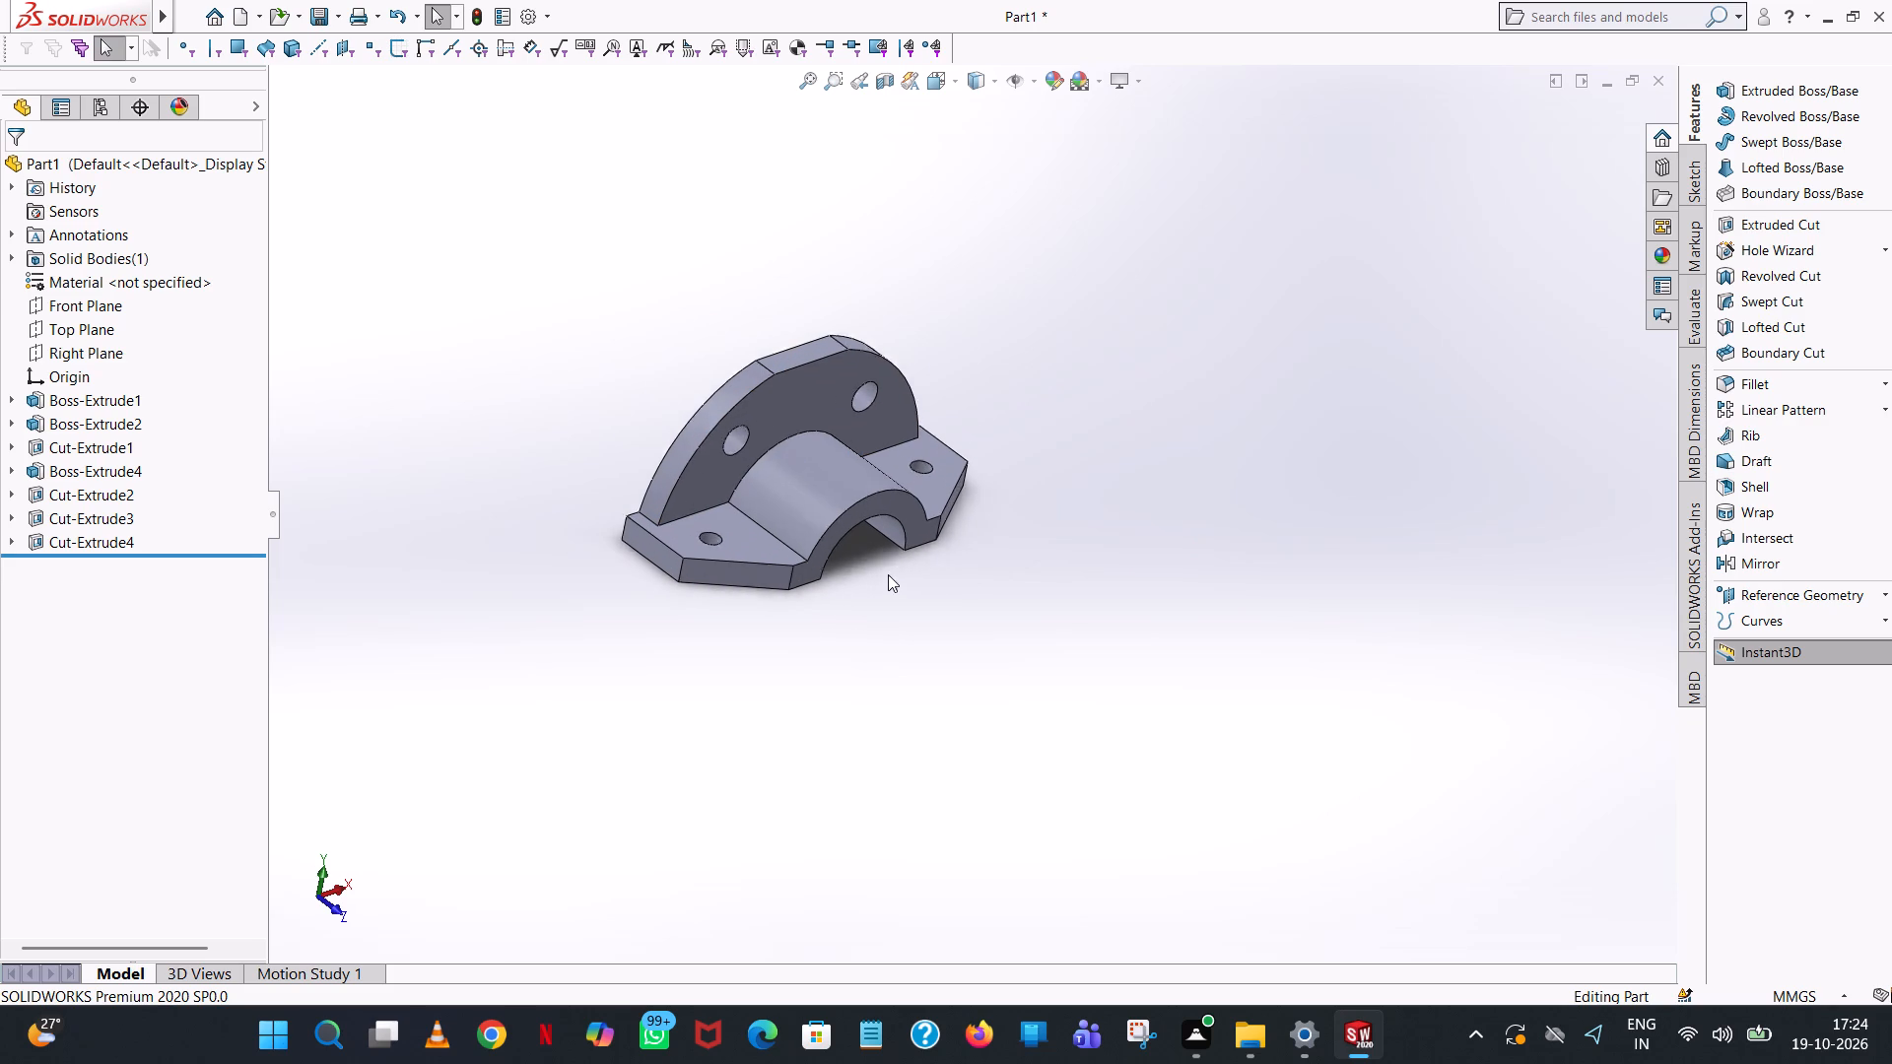
{"action": "scroll", "coordinate": [888, 574], "scroll_direction": "down", "scroll_amount": 1}
{"action": "middle_click_drag", "start_coordinate": [884, 463], "coordinate": [875, 303]}
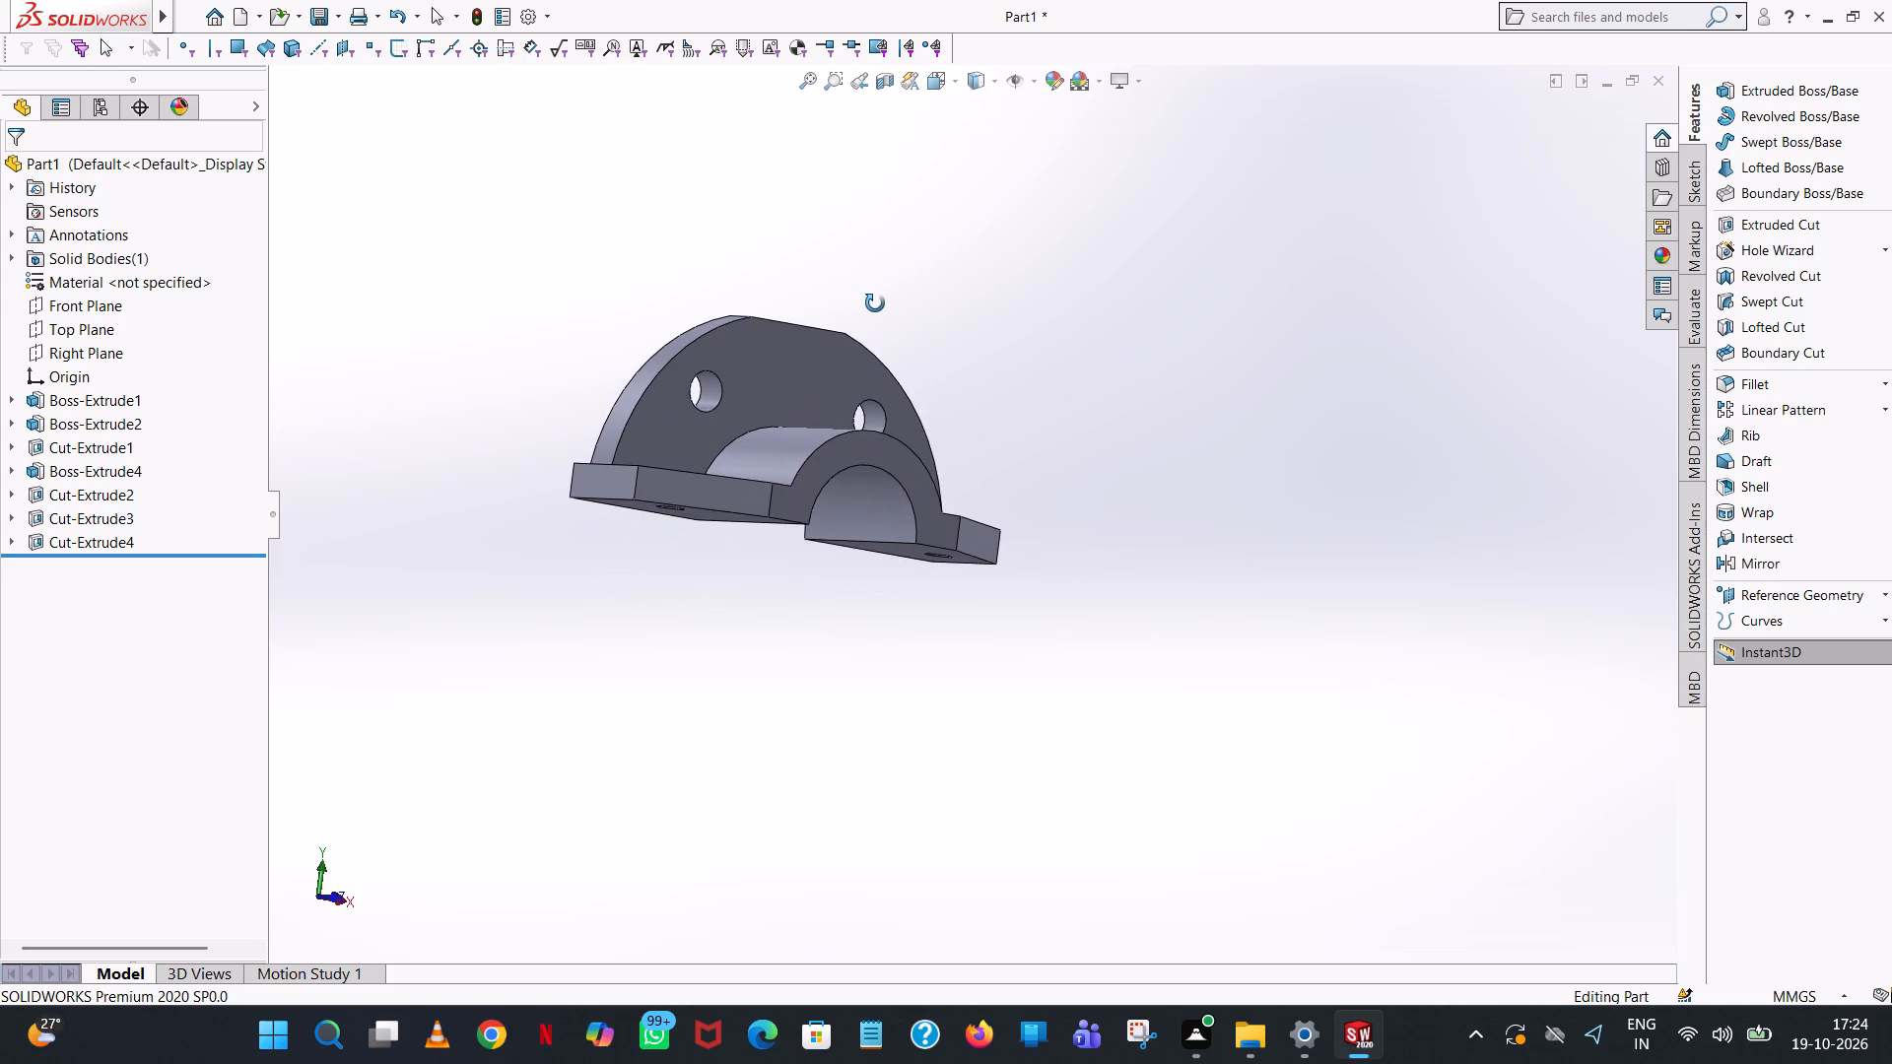
{"action": "middle_click_drag", "start_coordinate": [875, 303], "coordinate": [867, 308]}
{"action": "scroll", "coordinate": [856, 303], "scroll_direction": "up", "scroll_amount": 1}
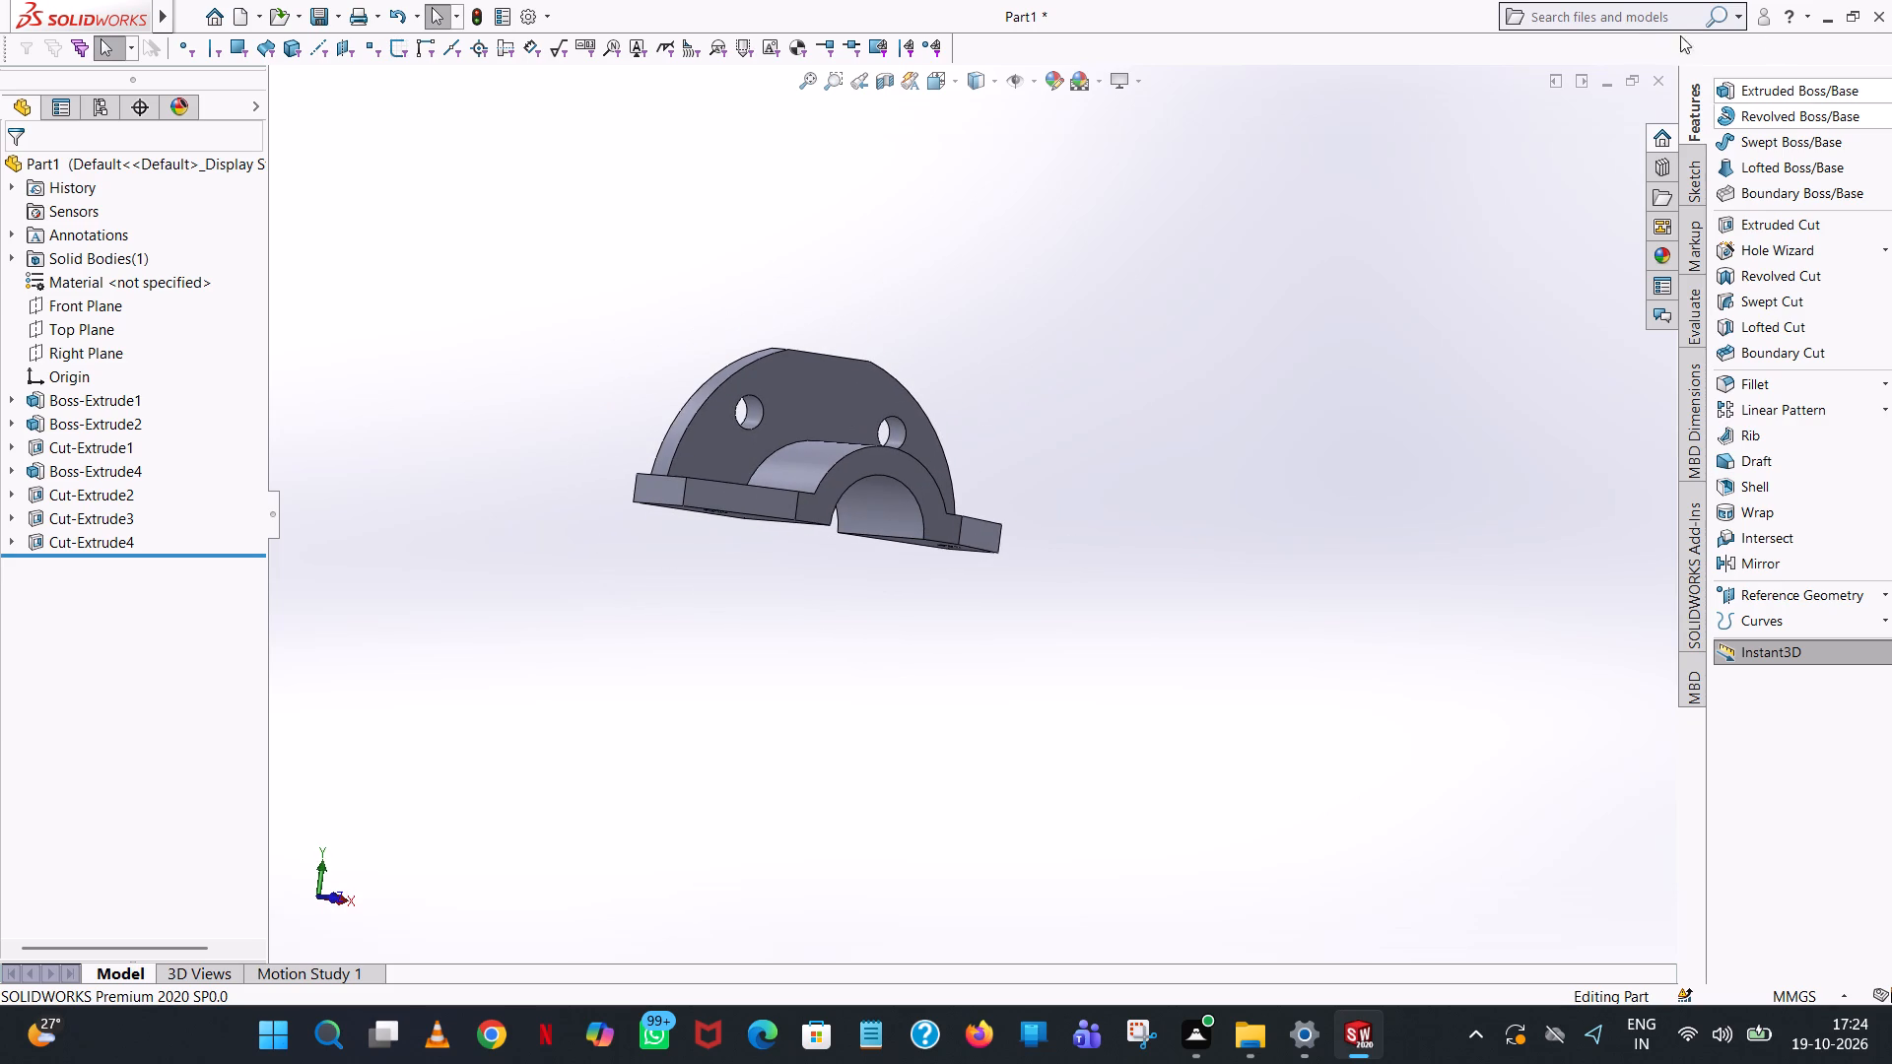
Start a boss-extrude sketch on the bored boss's front face and draw a sloping line about 99 mm long from the origin.
{"action": "left_click", "coordinate": [1733, 94]}
{"action": "left_click", "coordinate": [912, 475]}
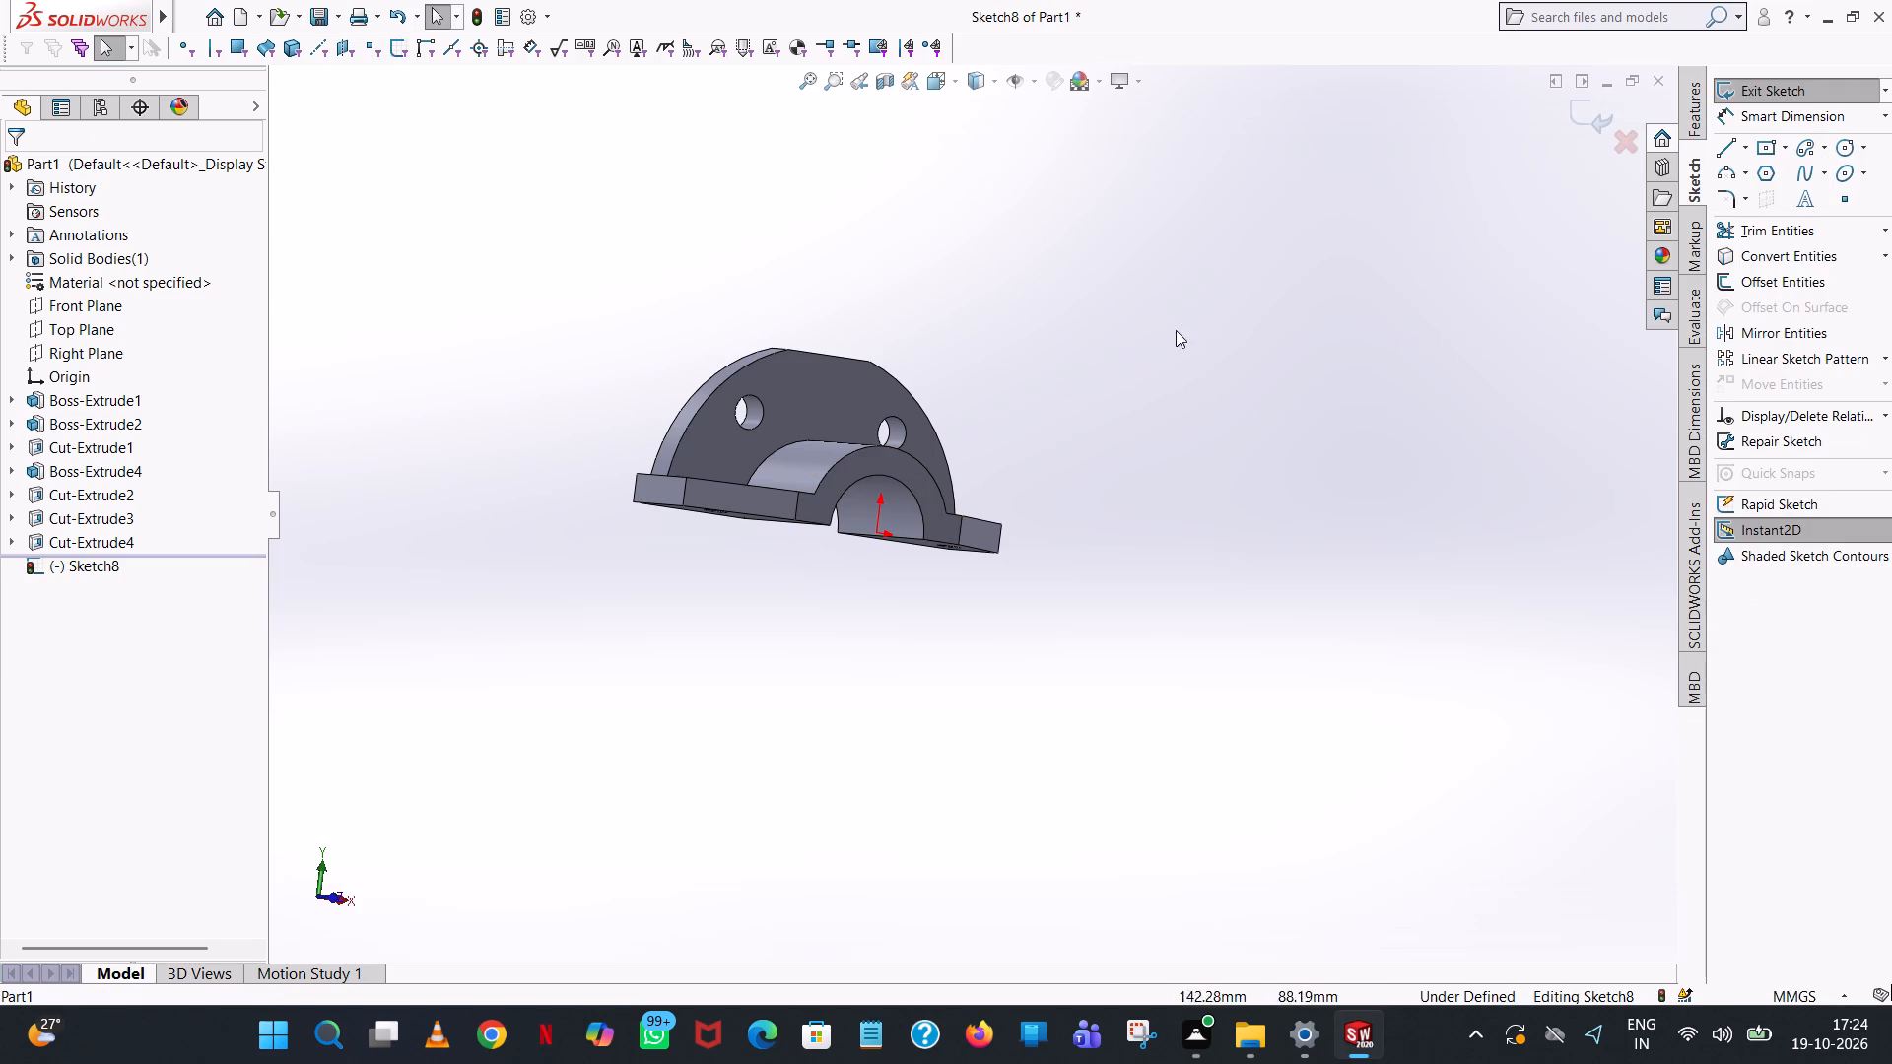
{"action": "left_click", "coordinate": [953, 77]}
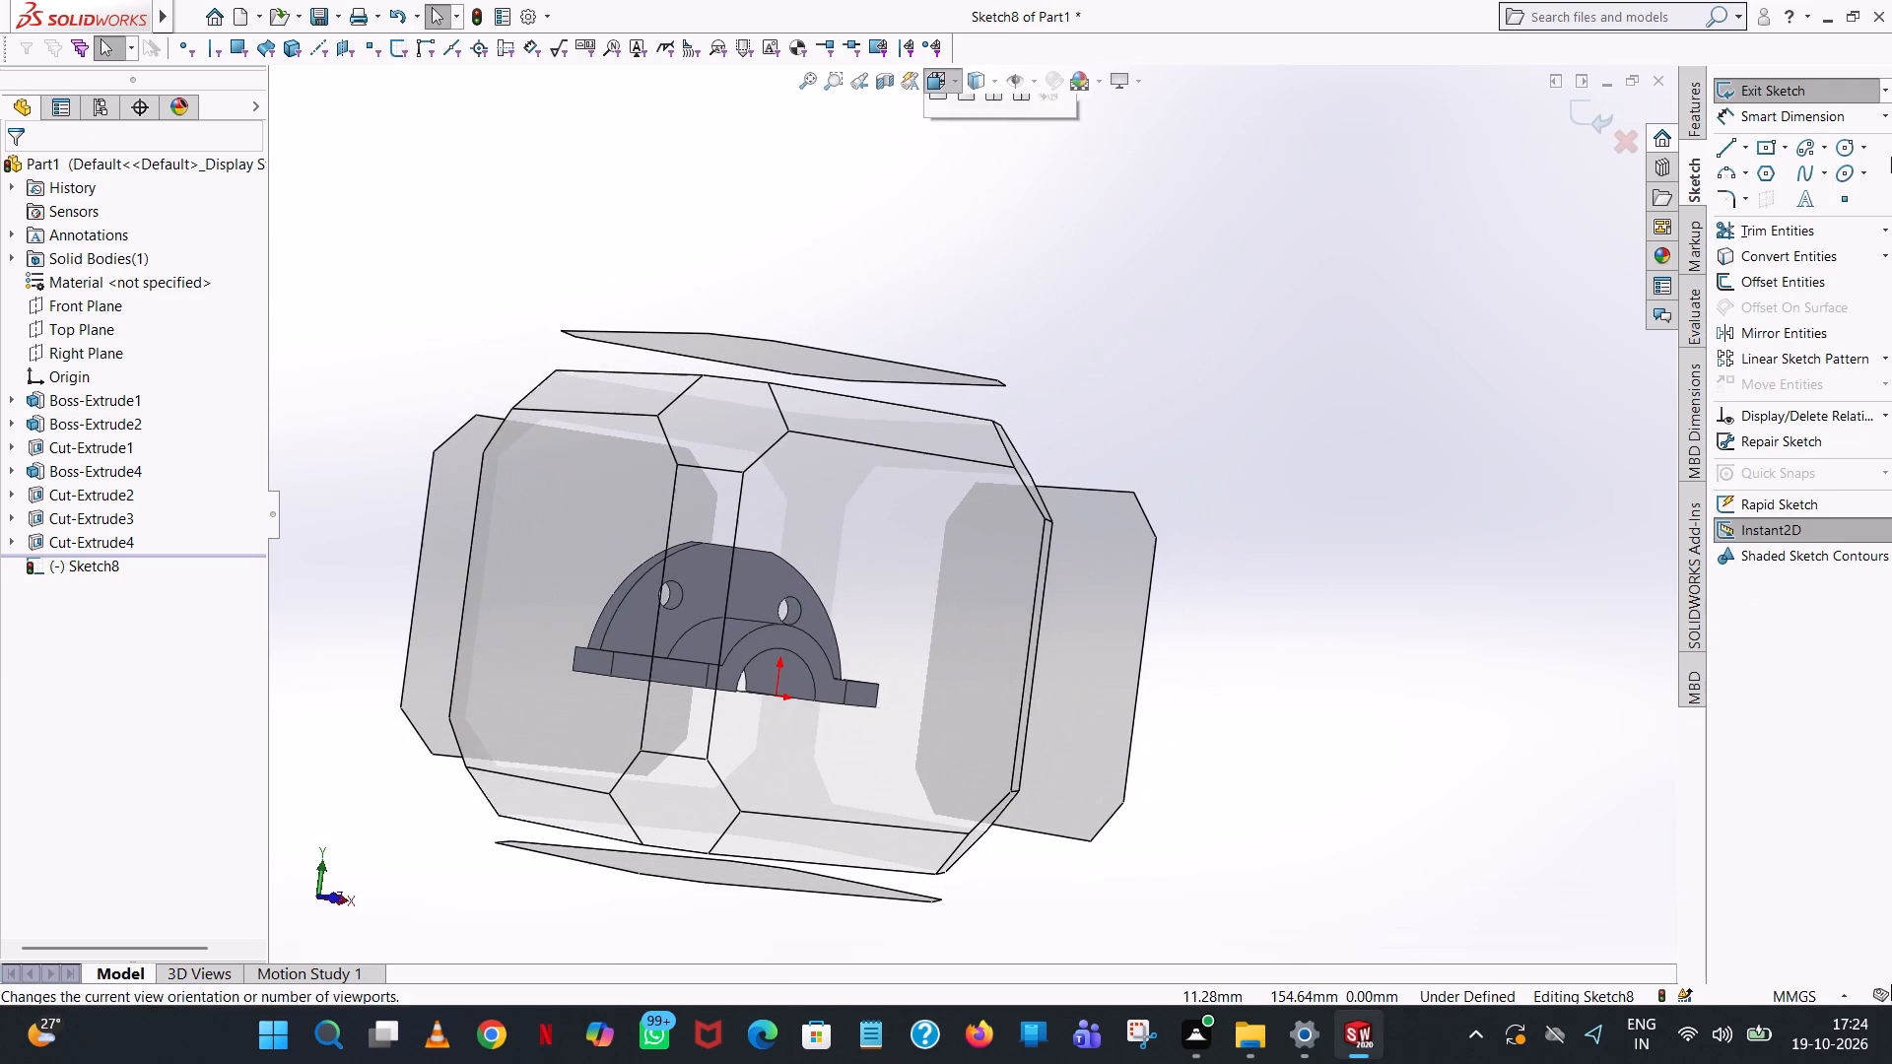
{"action": "left_click", "coordinate": [1039, 199]}
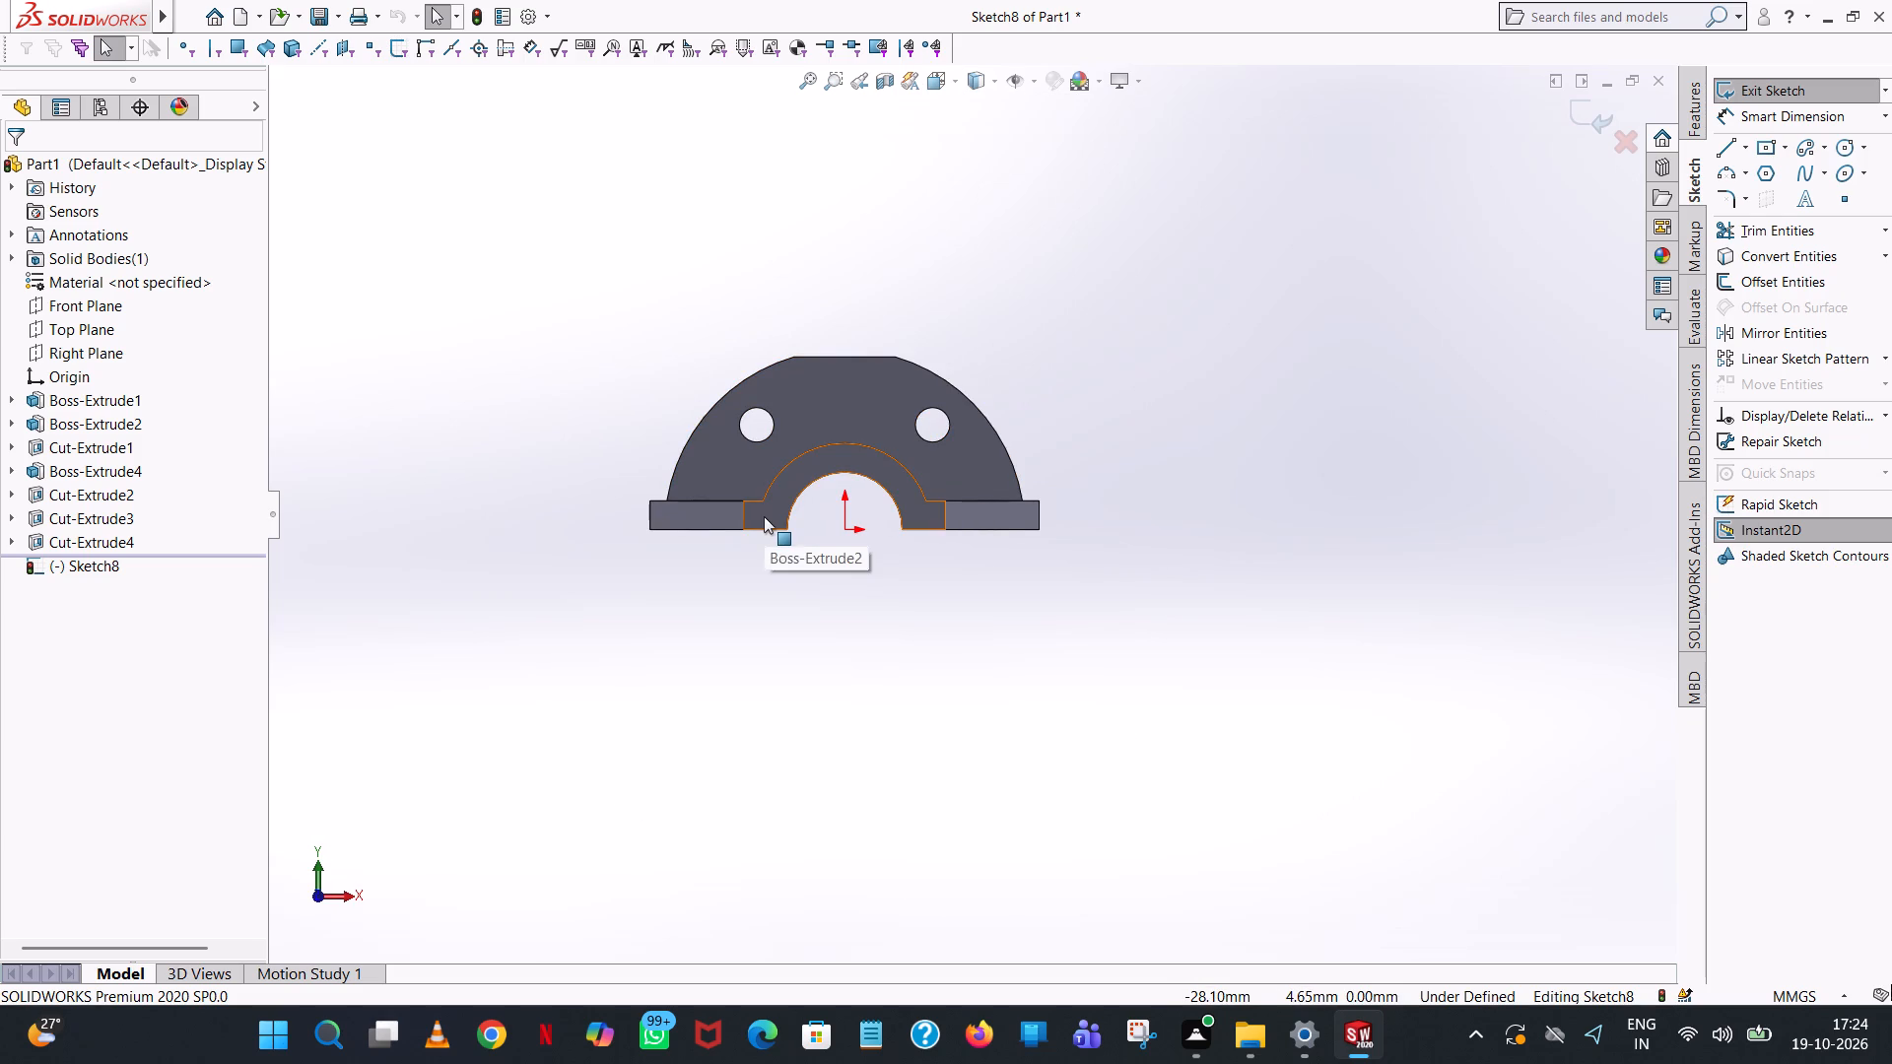
{"action": "scroll", "coordinate": [764, 520], "scroll_direction": "down", "scroll_amount": 3}
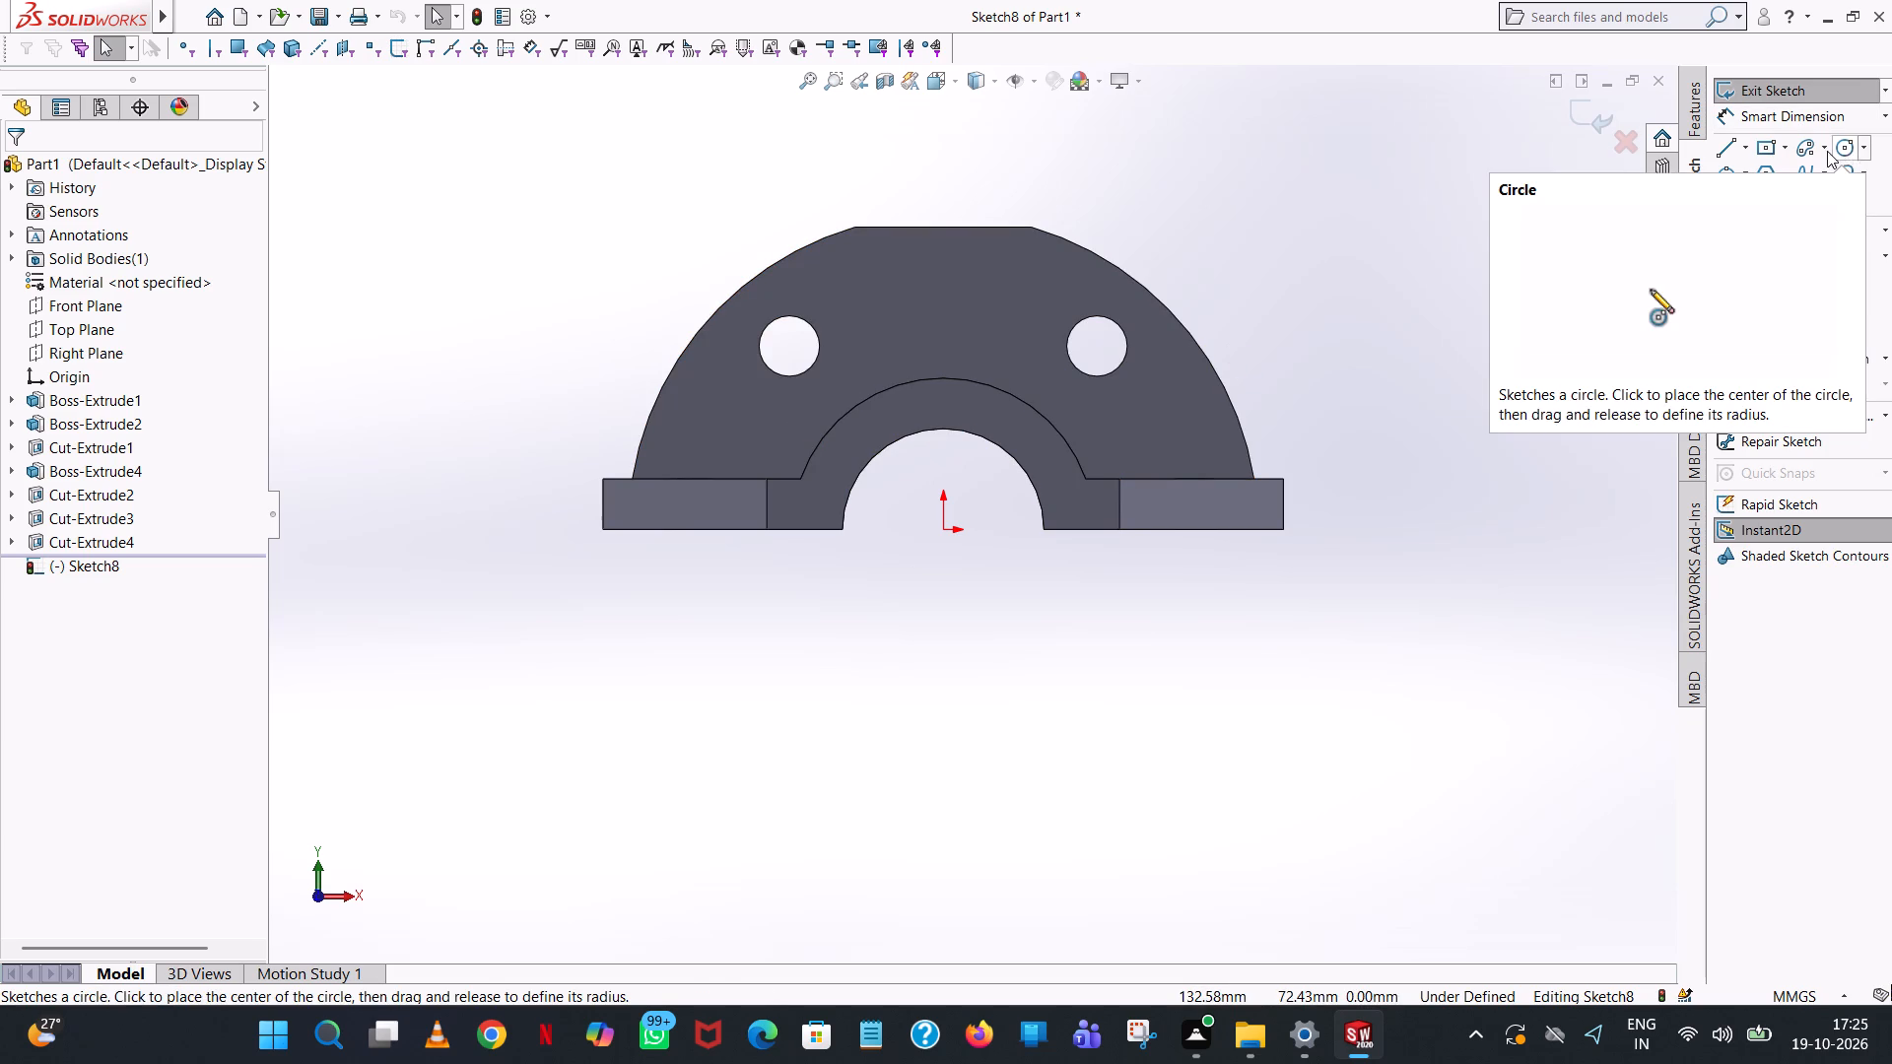
{"action": "left_click", "coordinate": [1723, 152]}
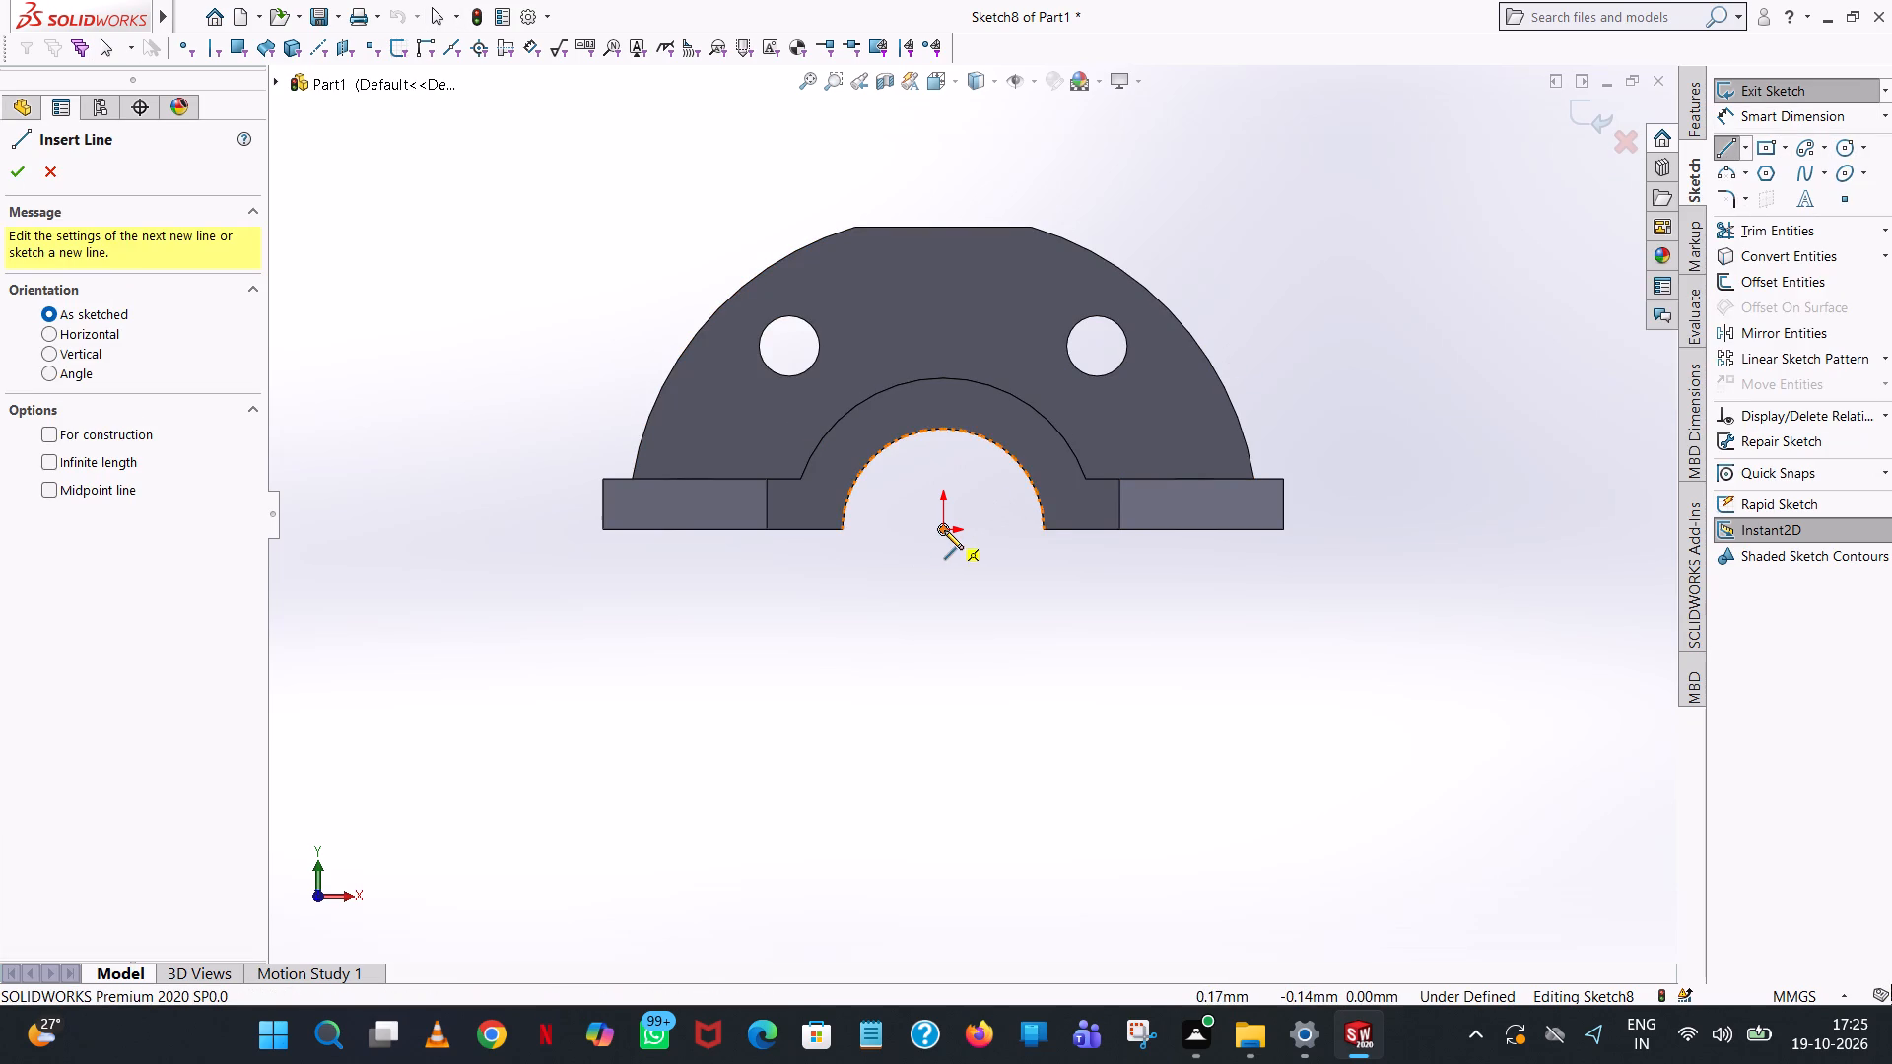
{"action": "left_click", "coordinate": [945, 530]}
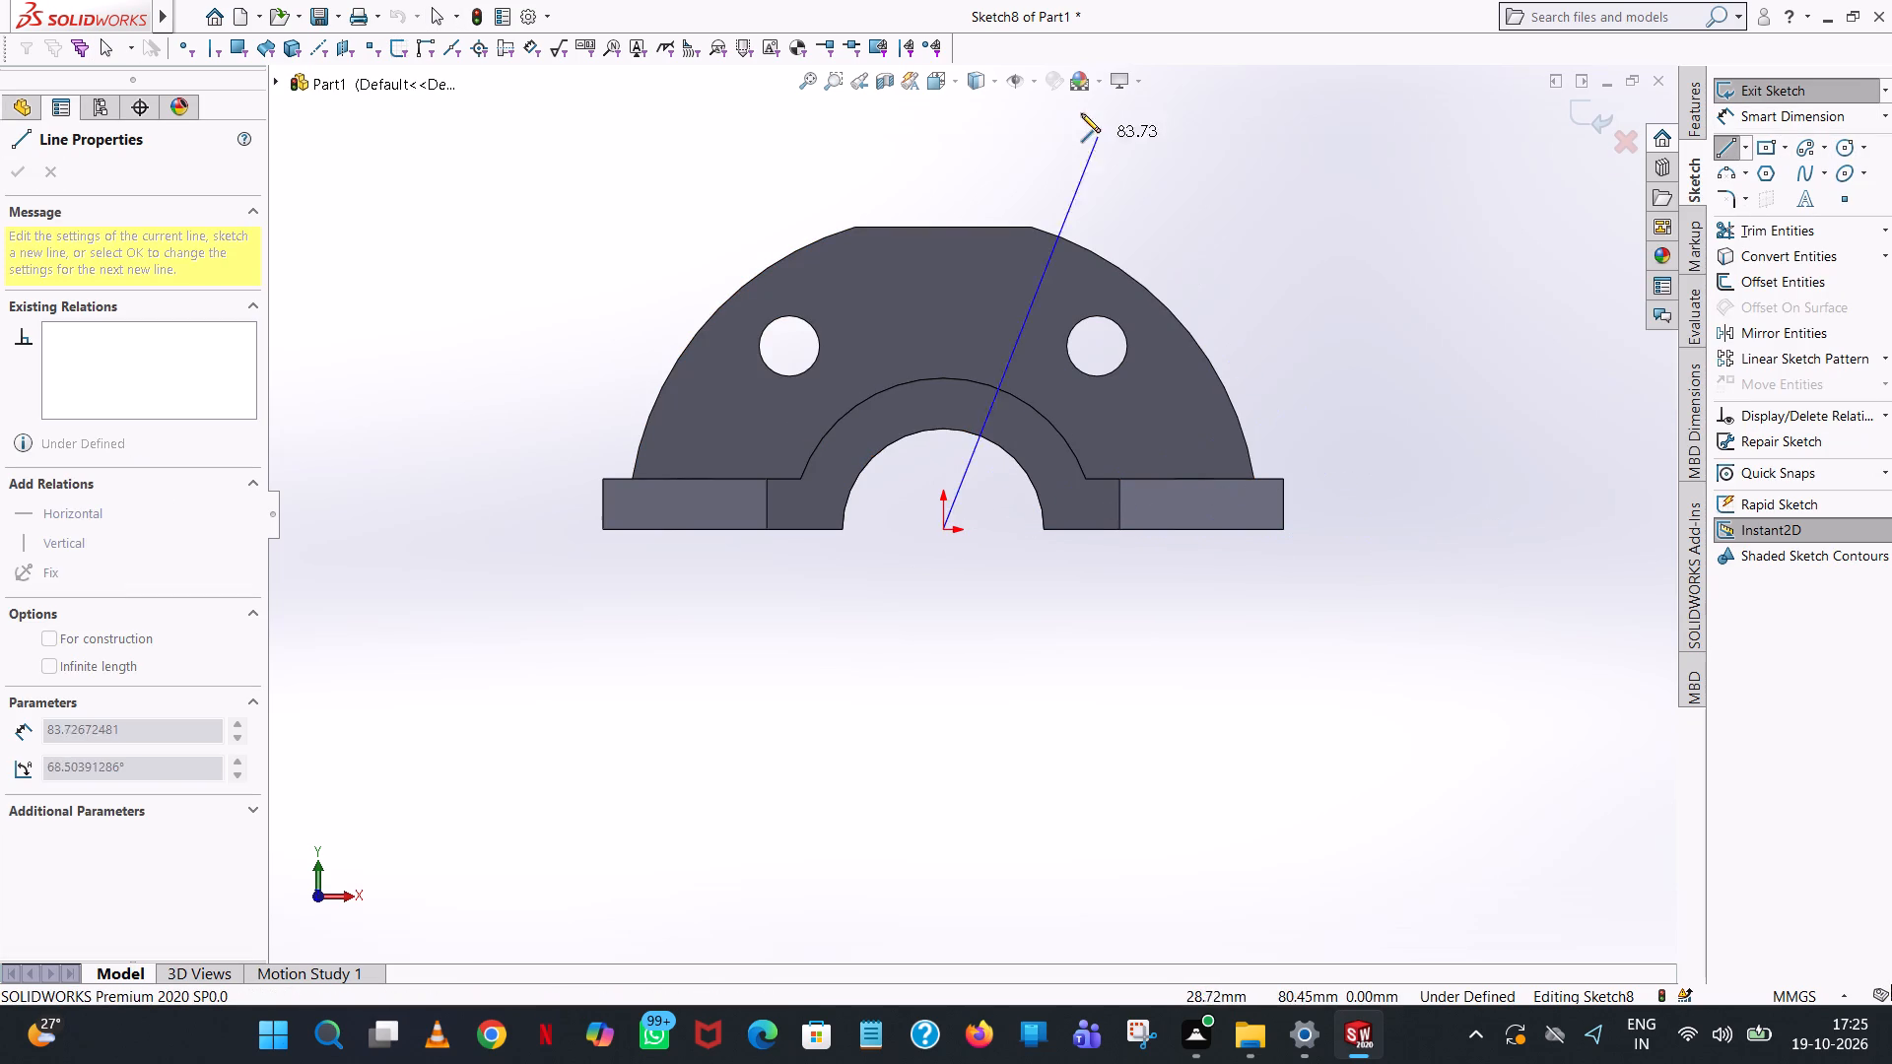
{"action": "left_click", "coordinate": [1238, 129]}
{"action": "right_click", "coordinate": [1240, 128]}
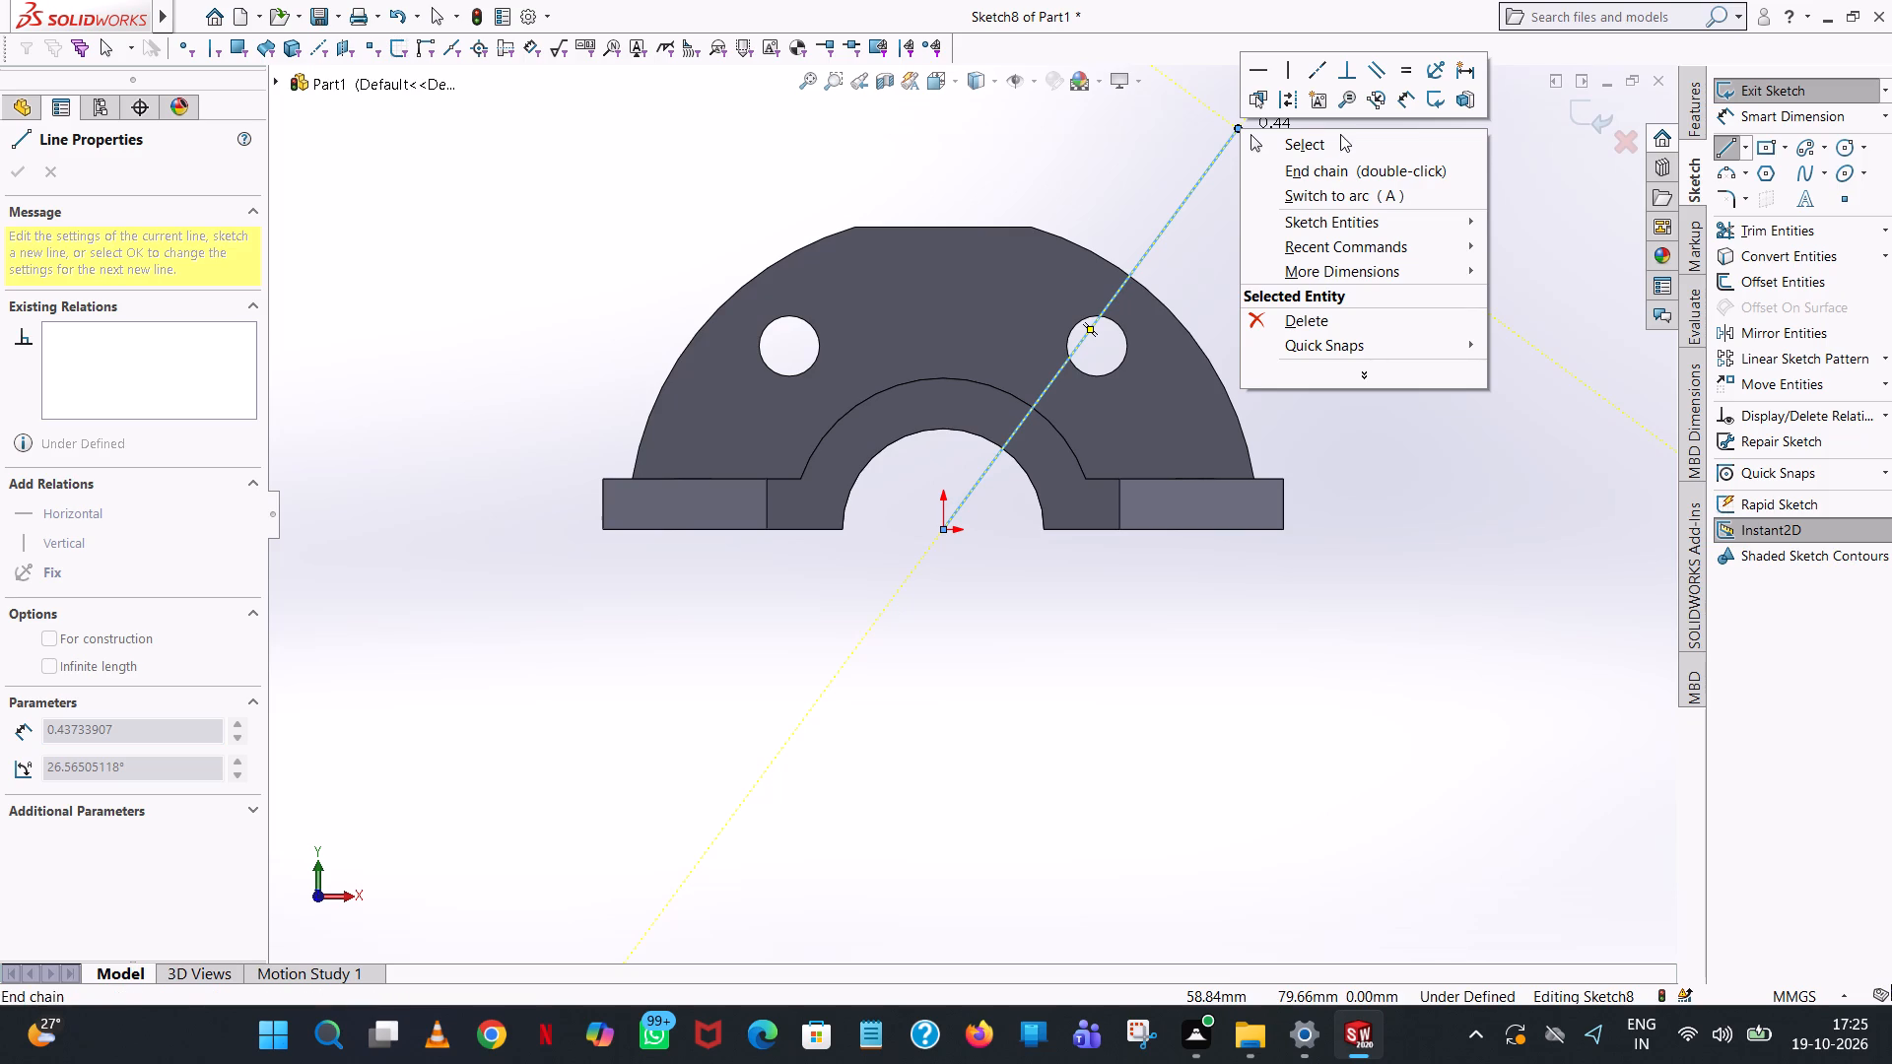
{"action": "left_click", "coordinate": [1340, 136]}
{"action": "left_click", "coordinate": [1195, 192]}
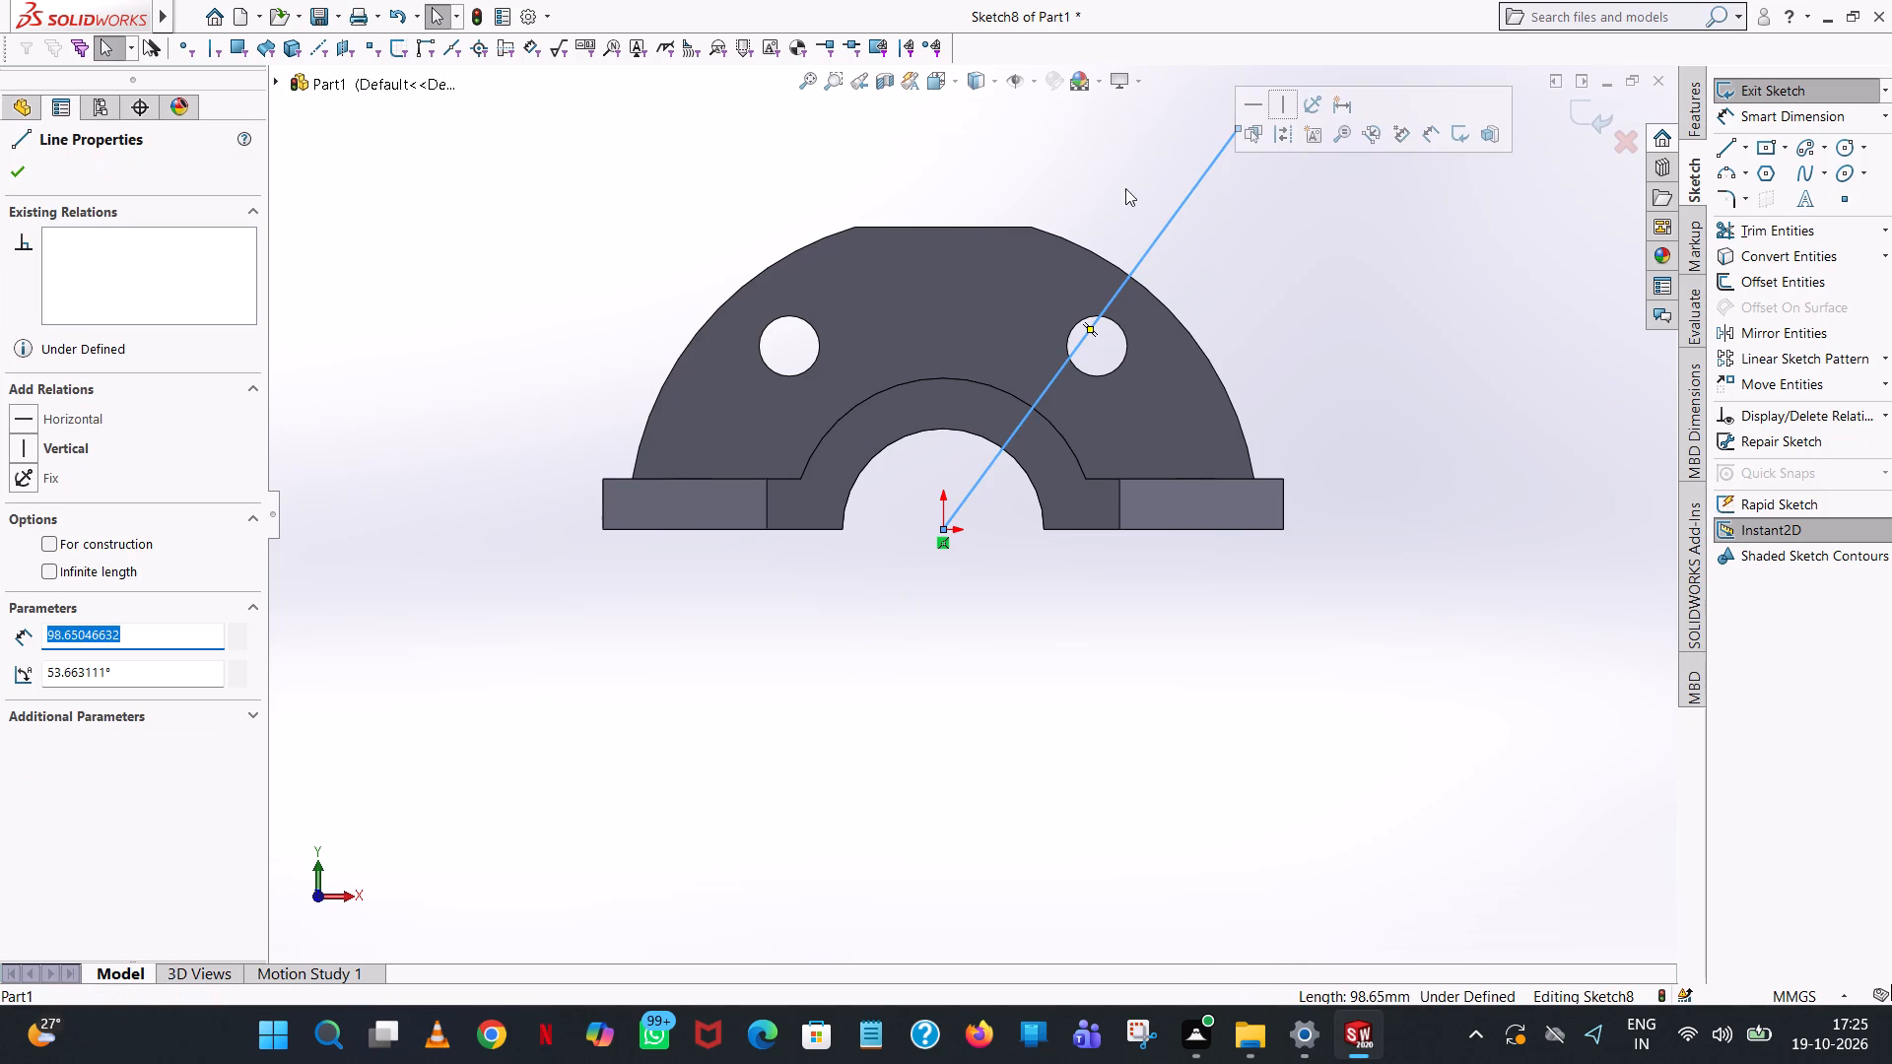
Set the sloping line's angle to 75°.
{"action": "left_click", "coordinate": [160, 692]}
{"action": "double_click", "coordinate": [153, 673]}
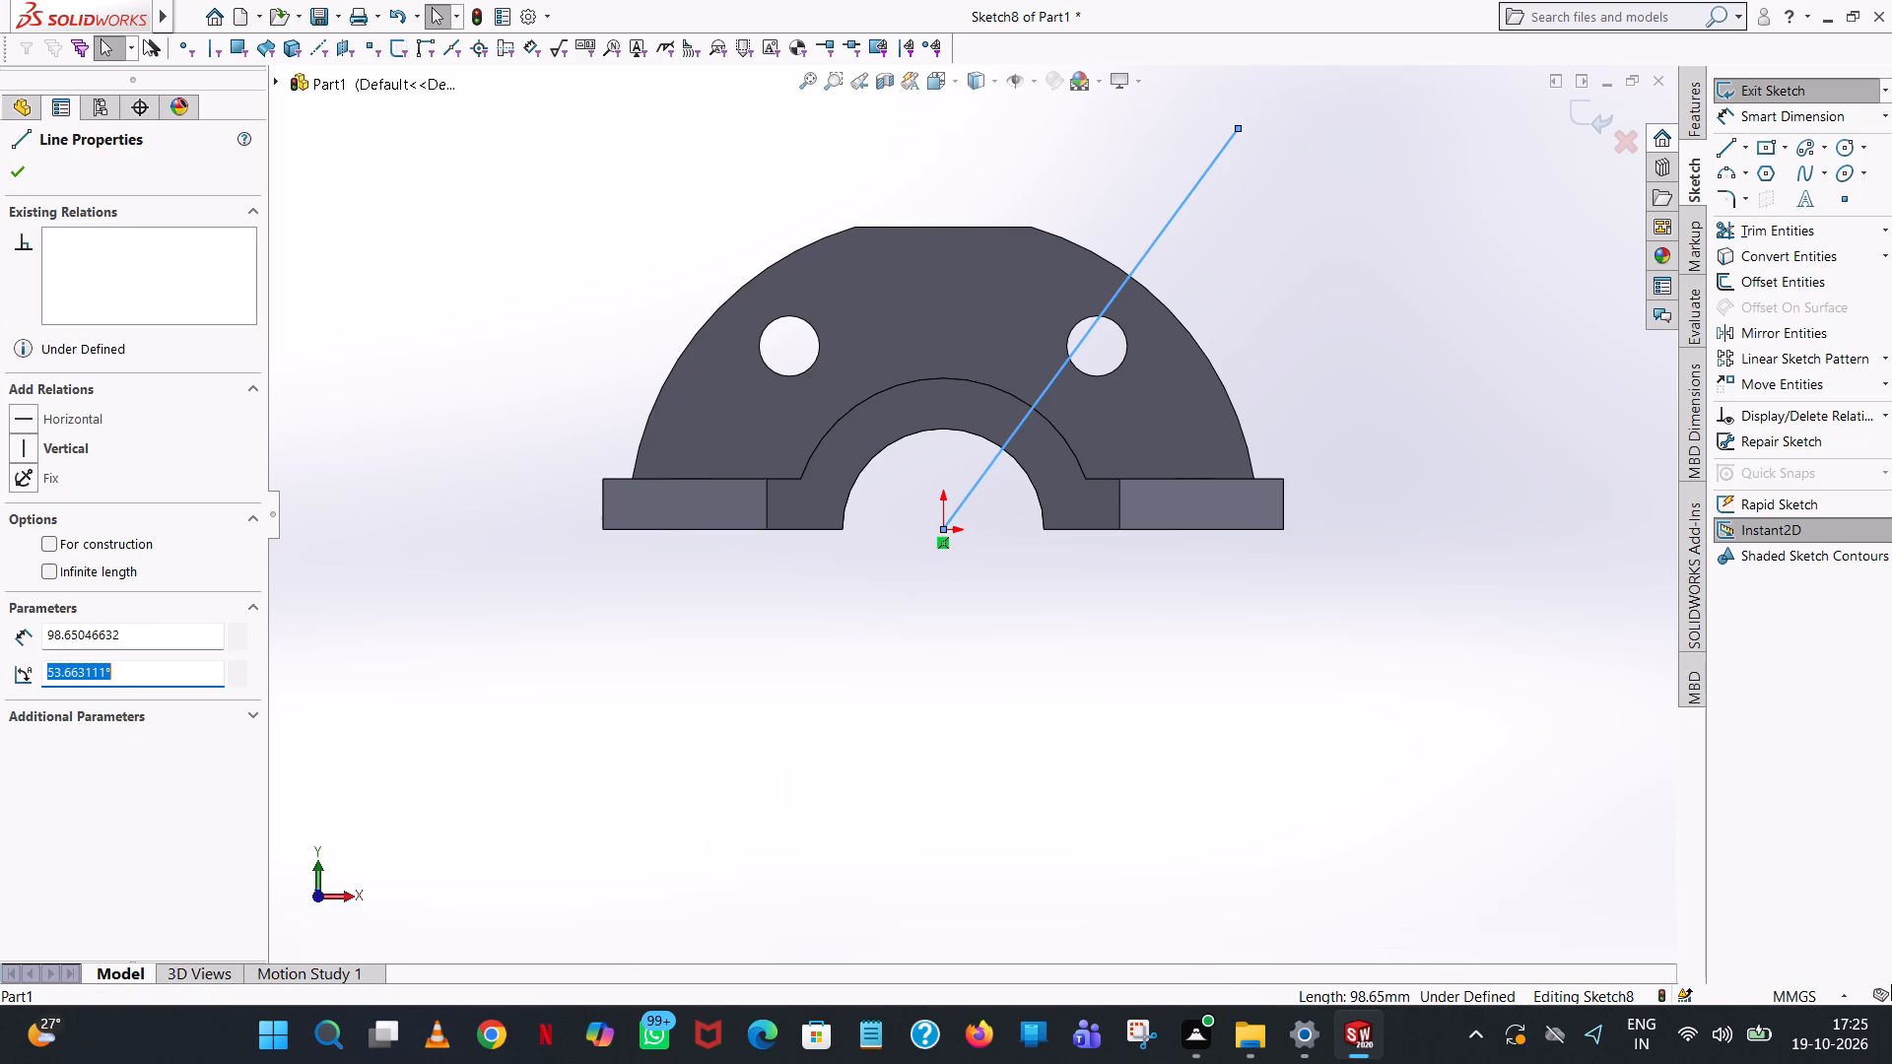
{"action": "type", "text": "75"}
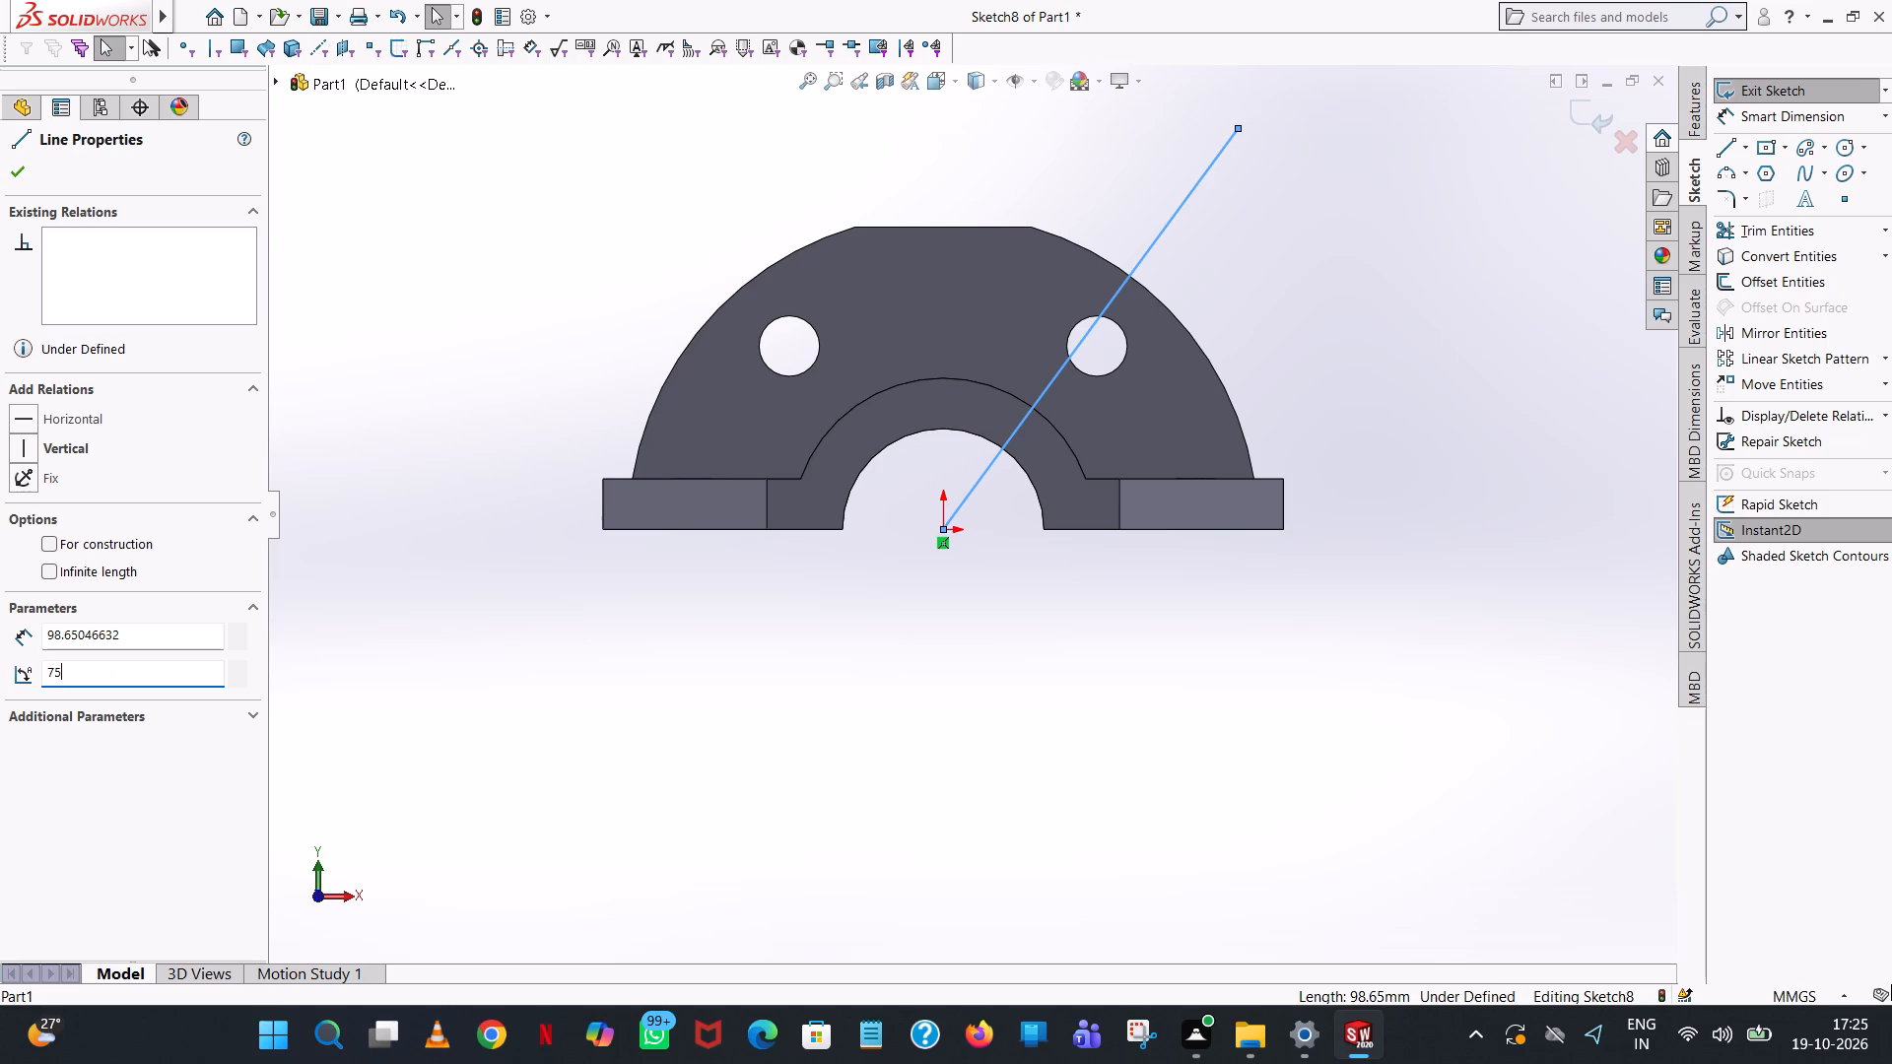
{"action": "key", "text": "Return"}
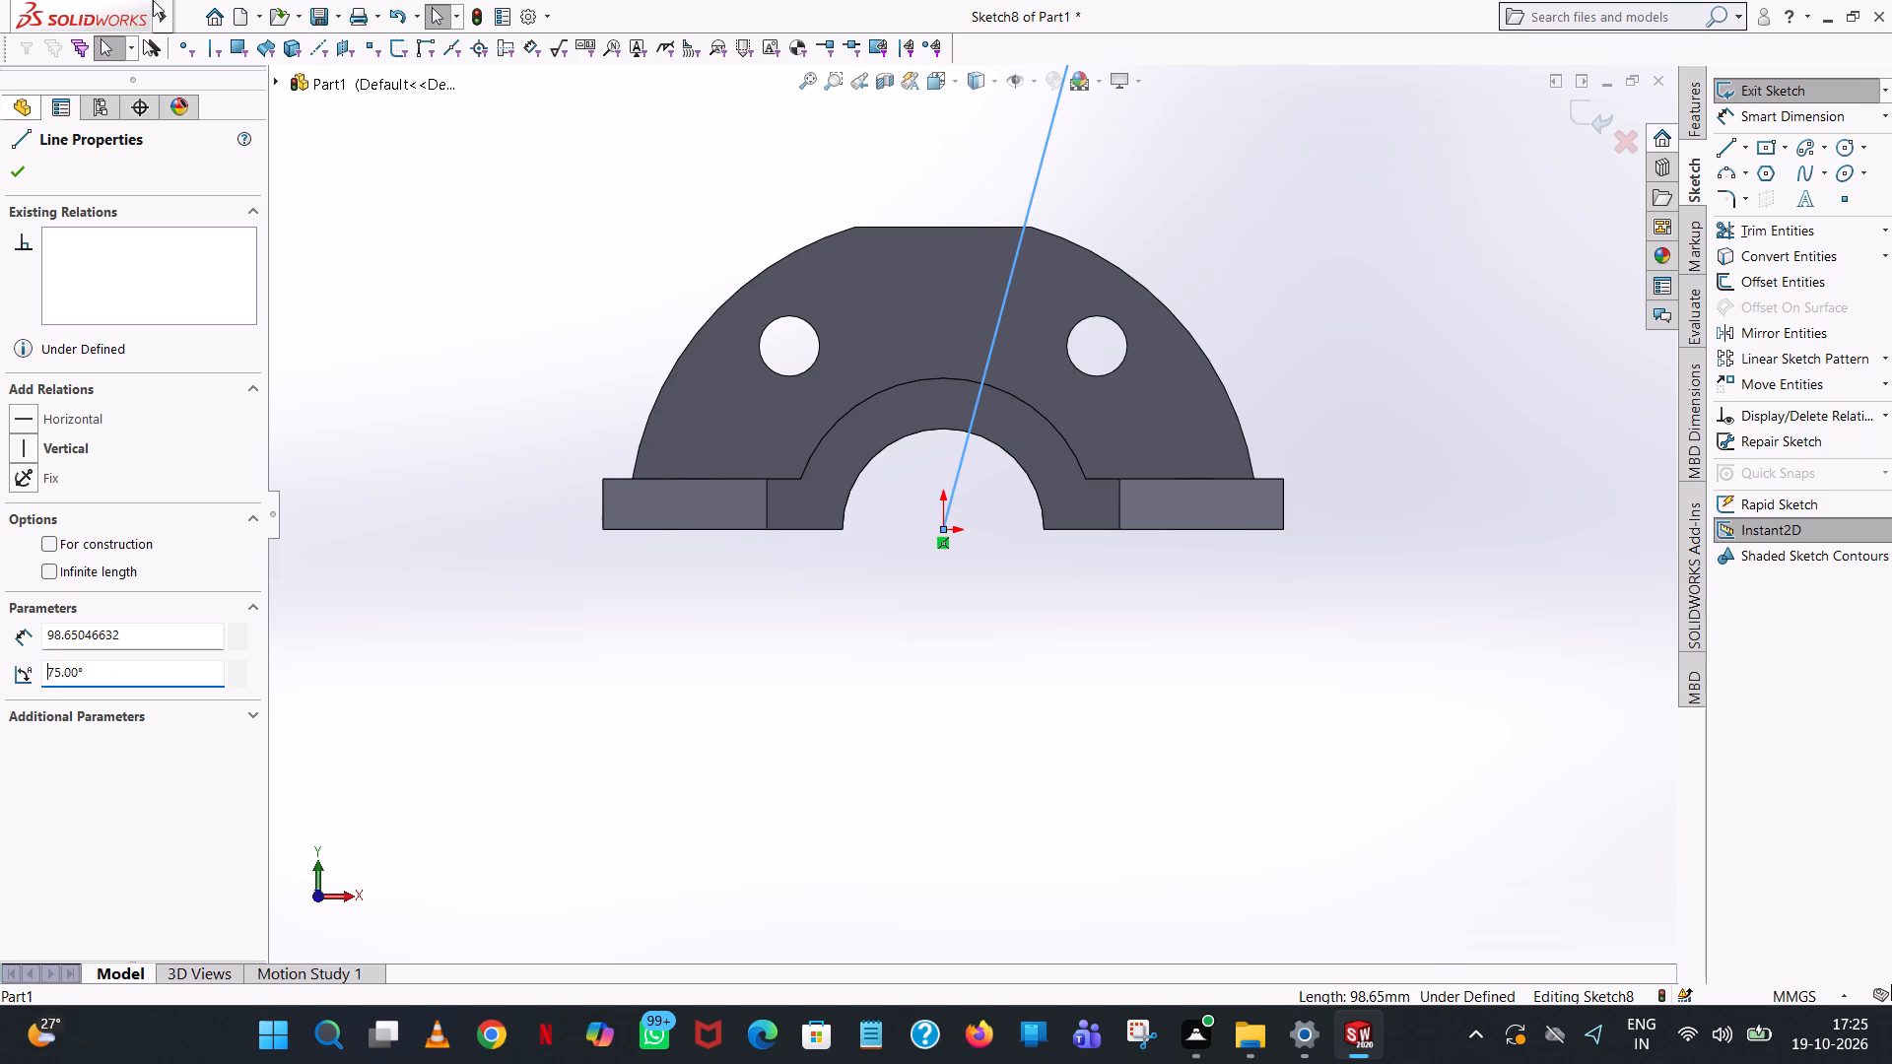
Sketch a circle with a 9 mm radius, centred where the 75° line crosses the boss's outer arc.
{"action": "scroll", "coordinate": [994, 410], "scroll_direction": "down", "scroll_amount": 8}
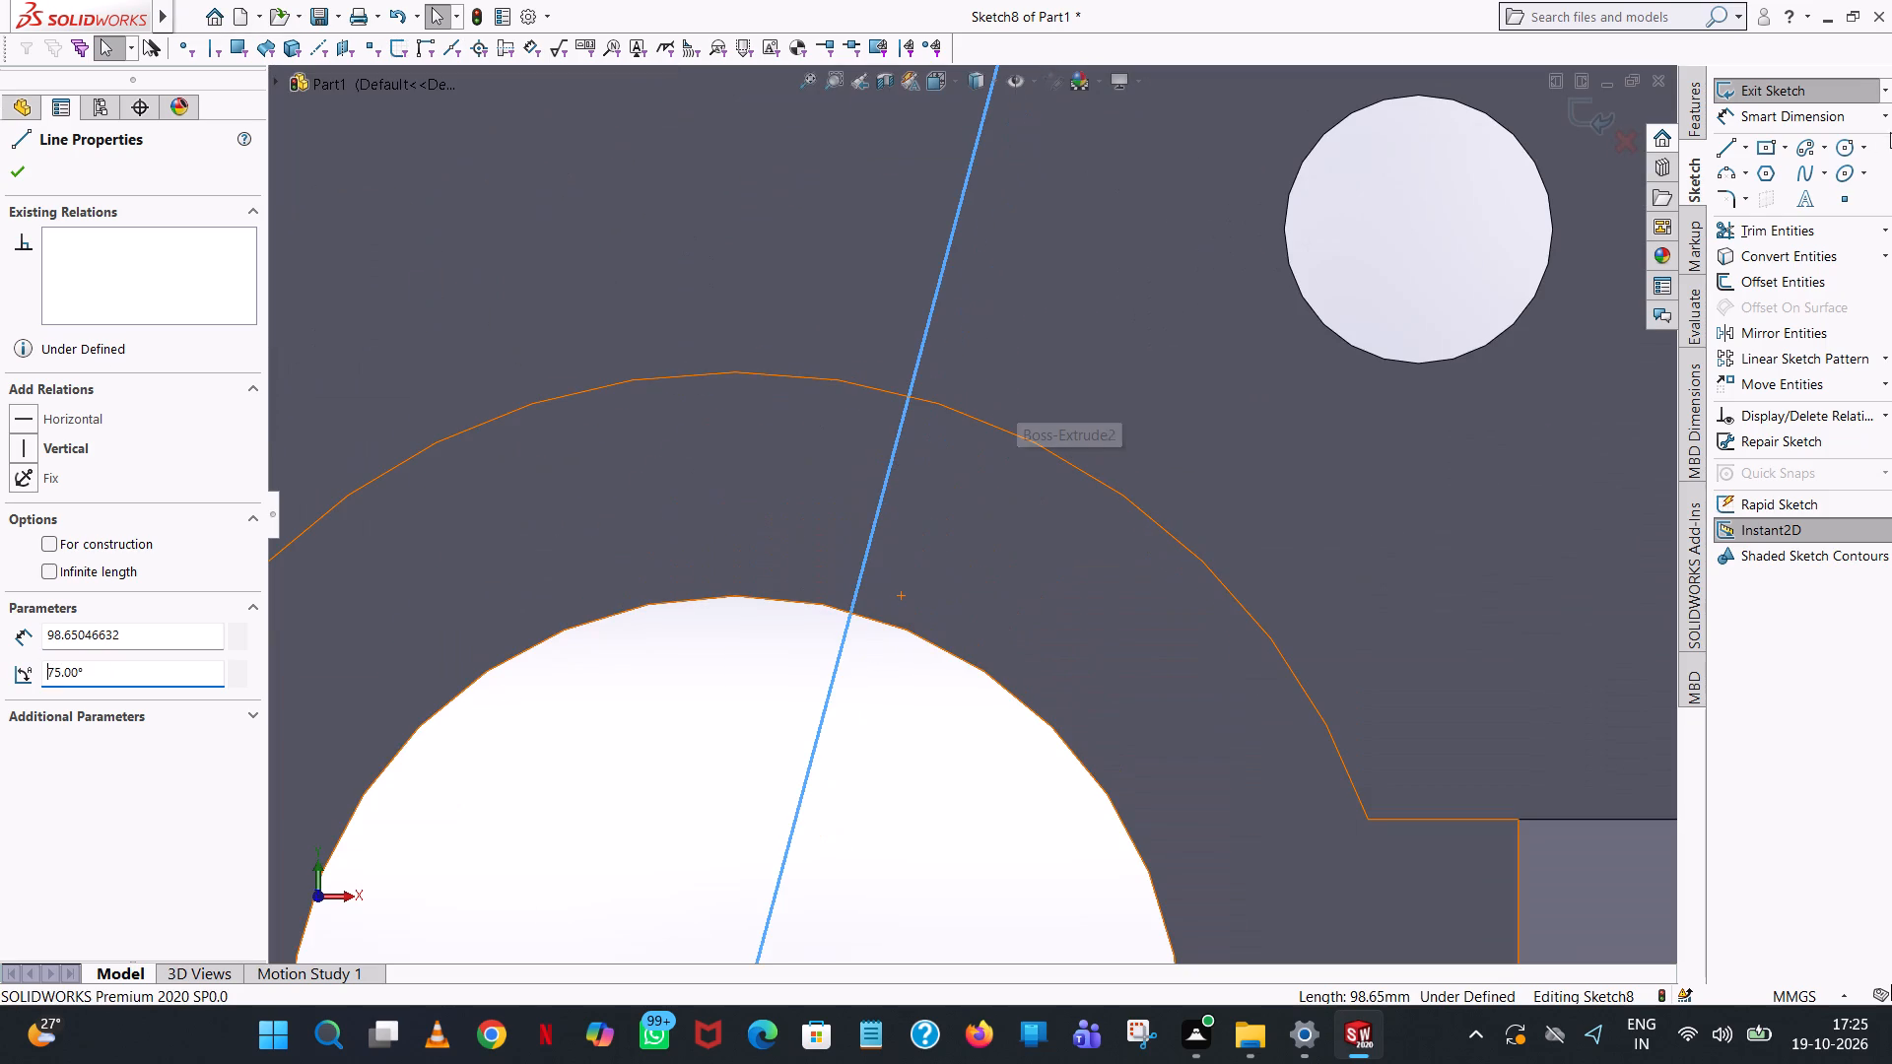
{"action": "left_click", "coordinate": [1853, 145]}
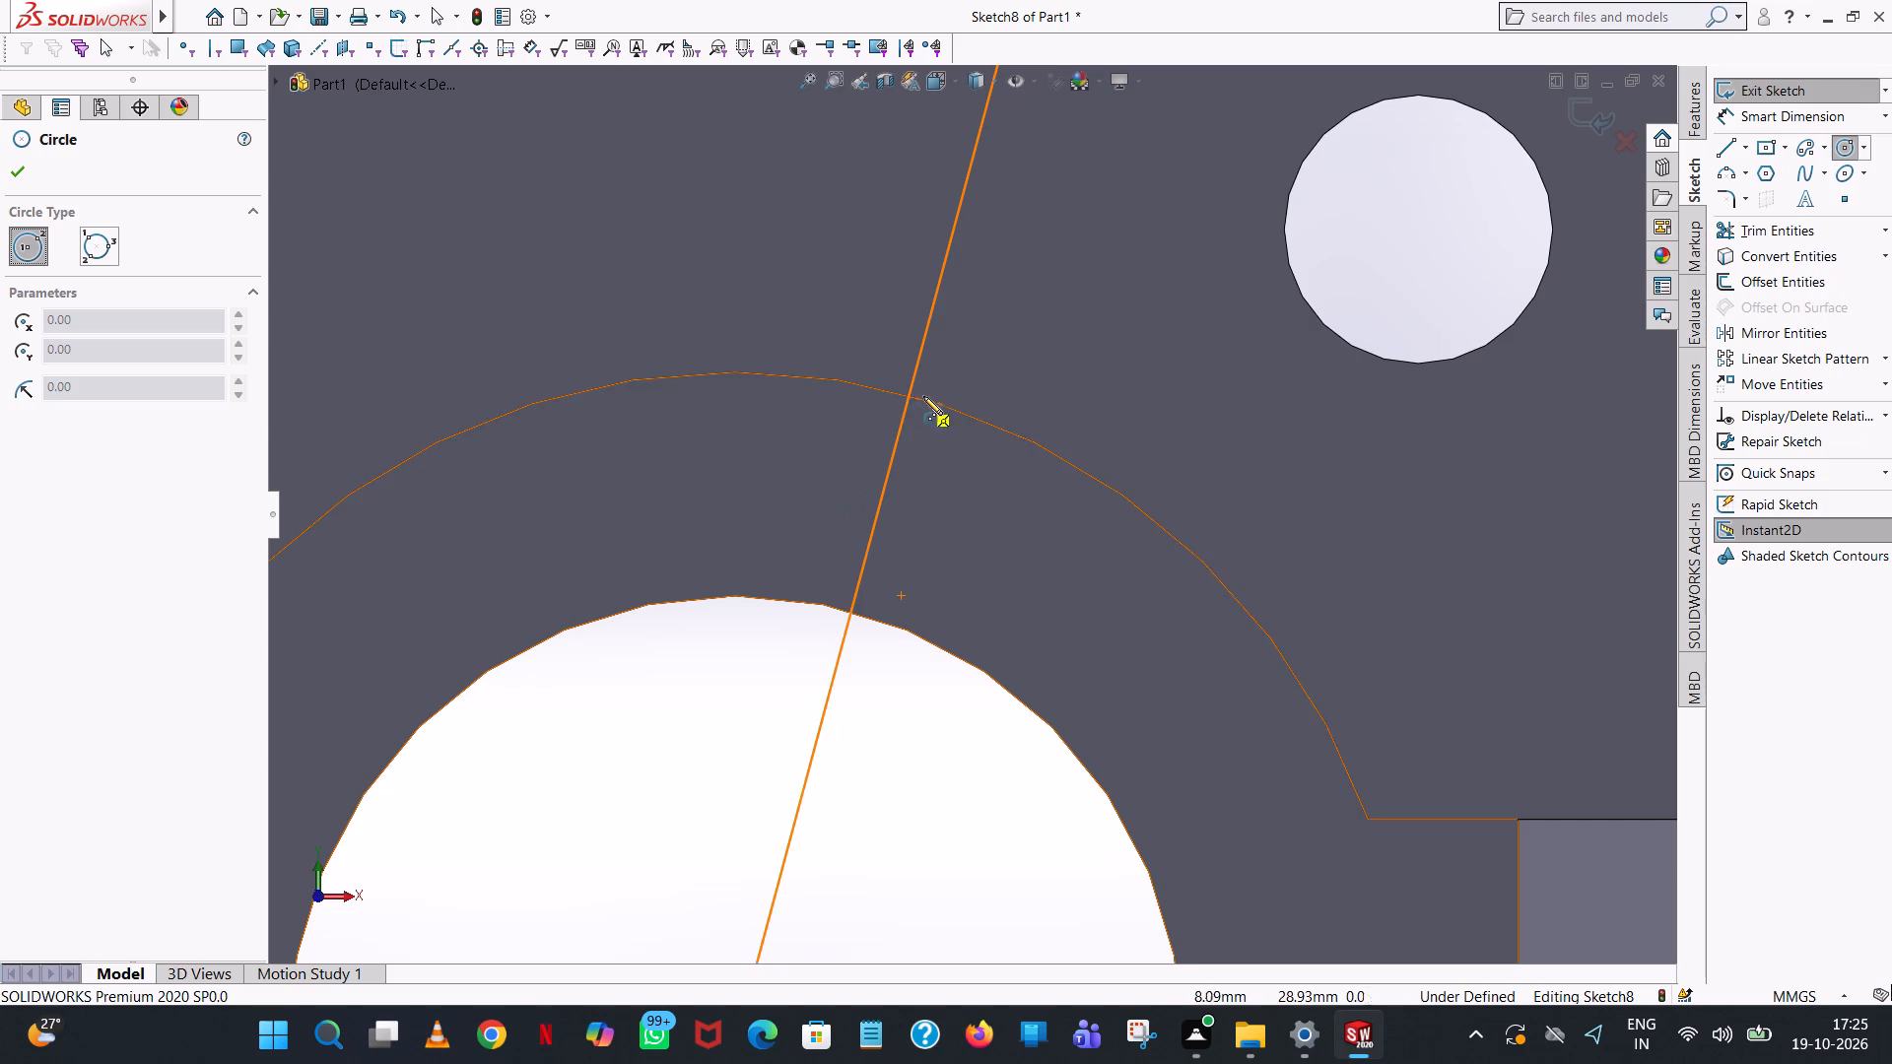
{"action": "left_click_drag", "start_coordinate": [906, 396], "coordinate": [918, 396]}
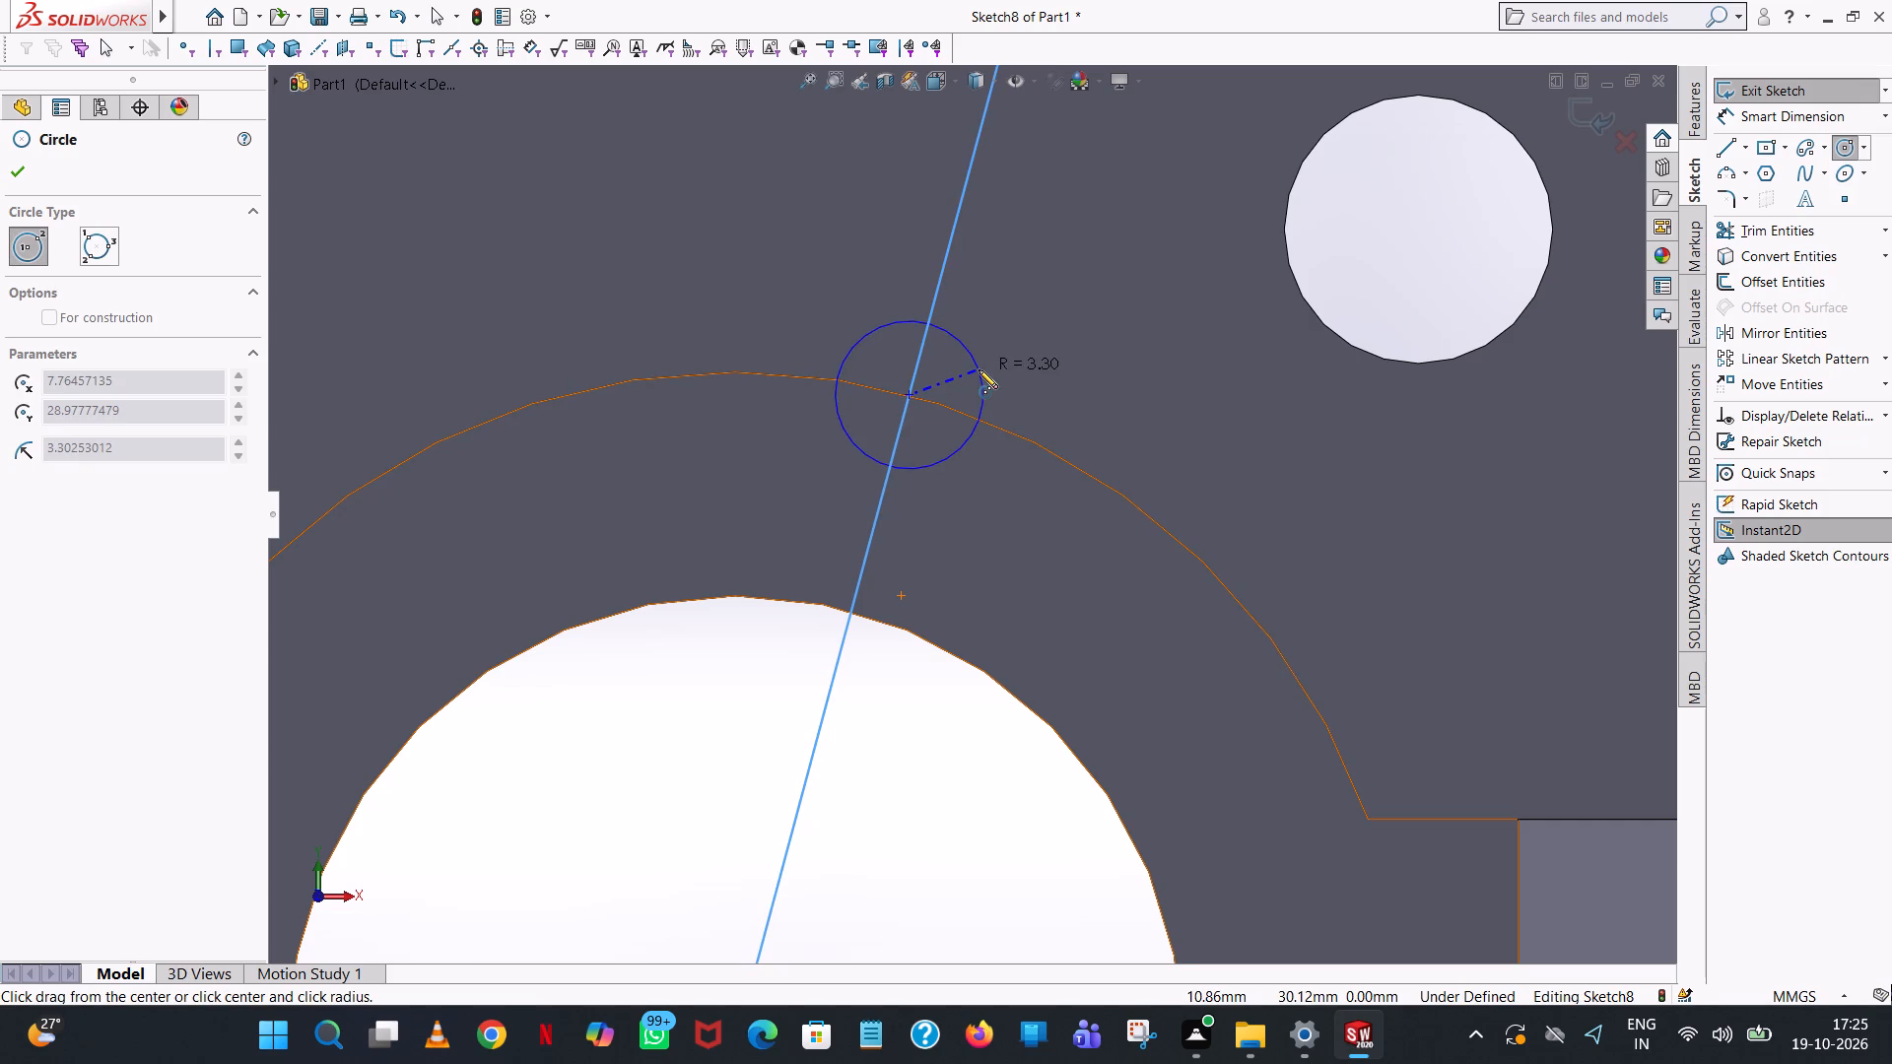
{"action": "left_click", "coordinate": [979, 369]}
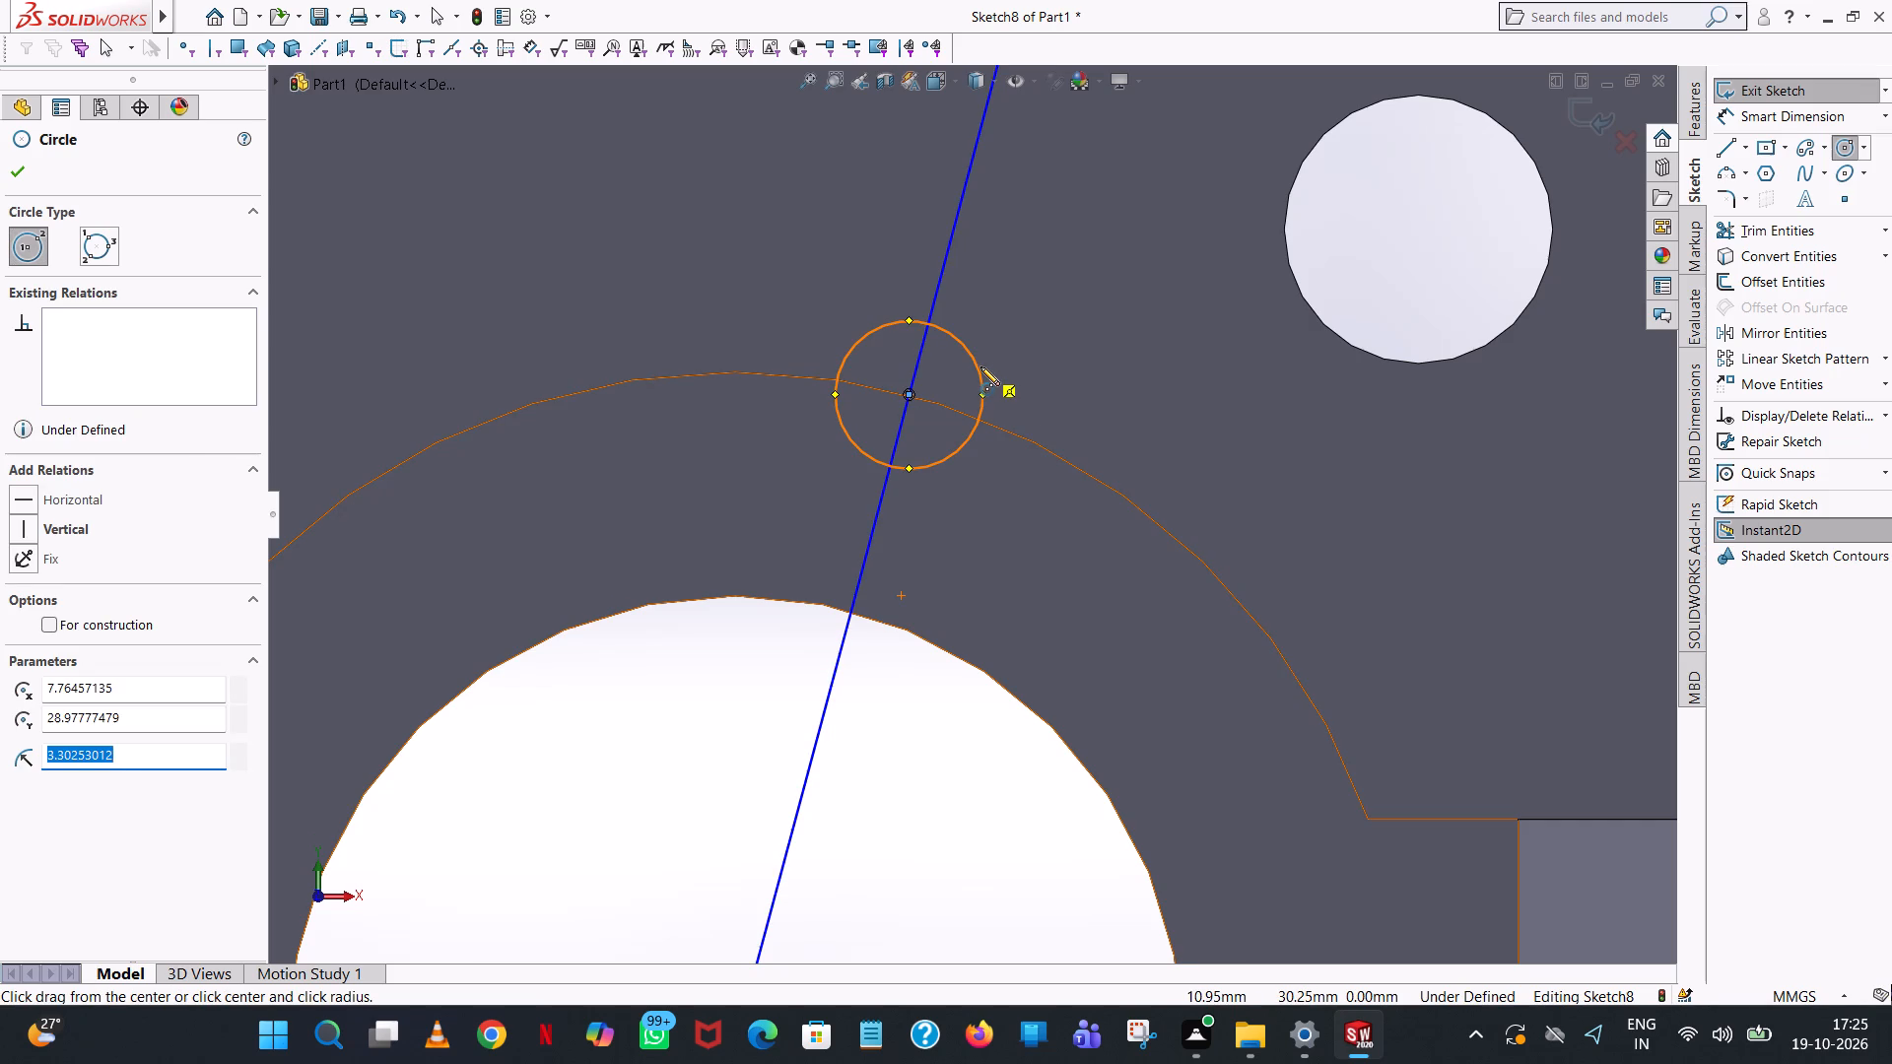
{"action": "type", "text": "18"}
{"action": "key", "text": "Return"}
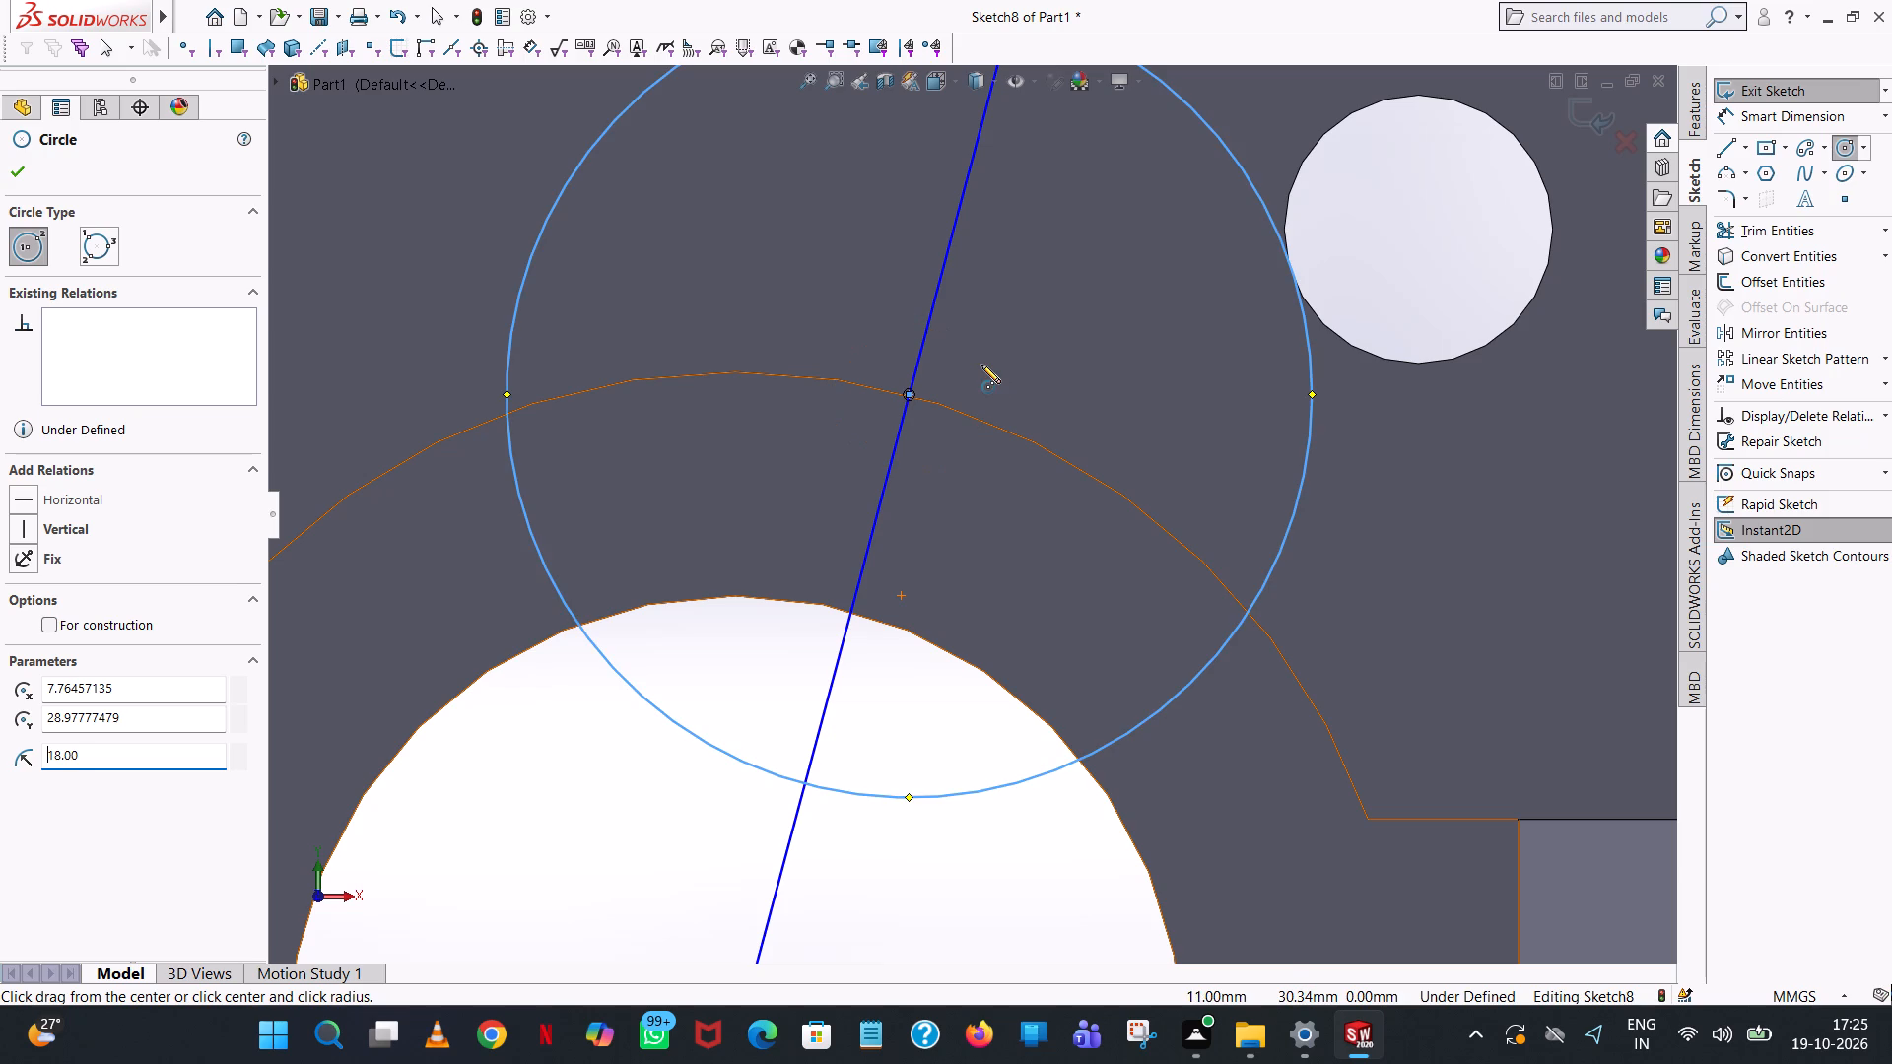
{"action": "double_click", "coordinate": [109, 757]}
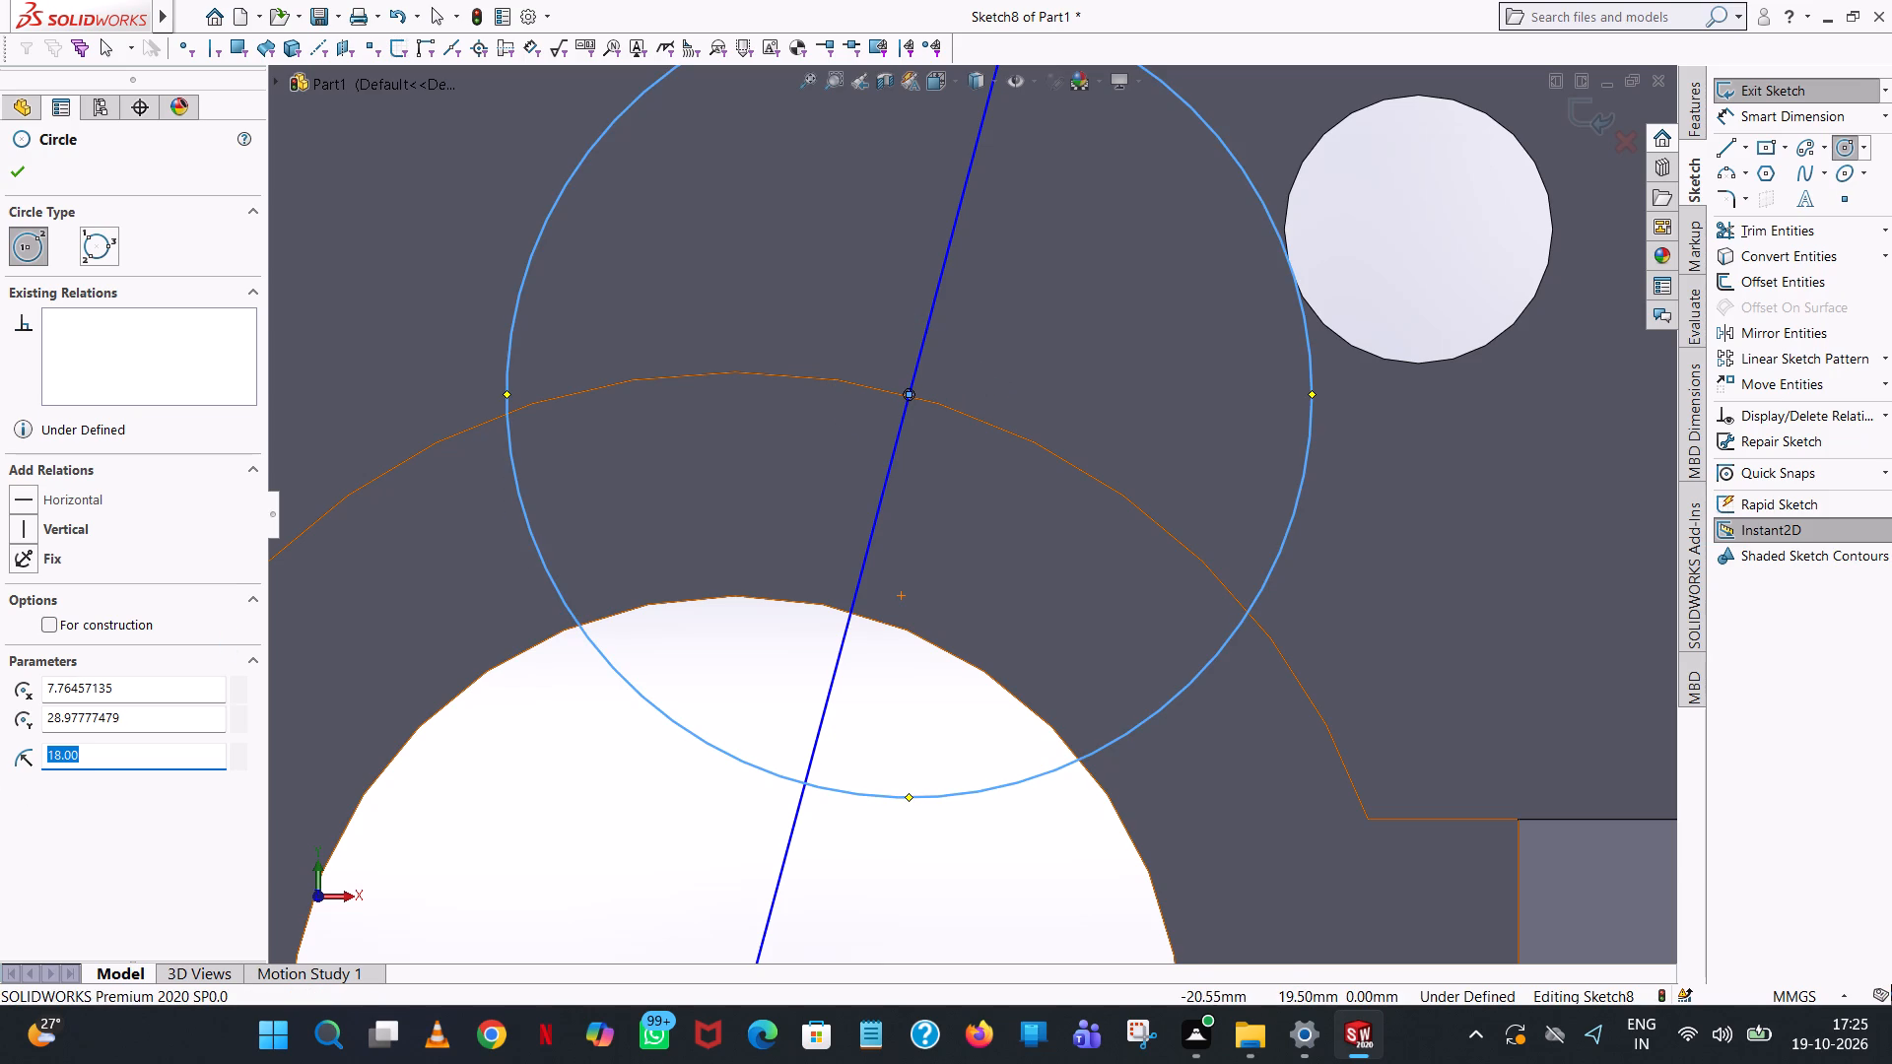
{"action": "type", "text": "18/2"}
{"action": "key", "text": "Return"}
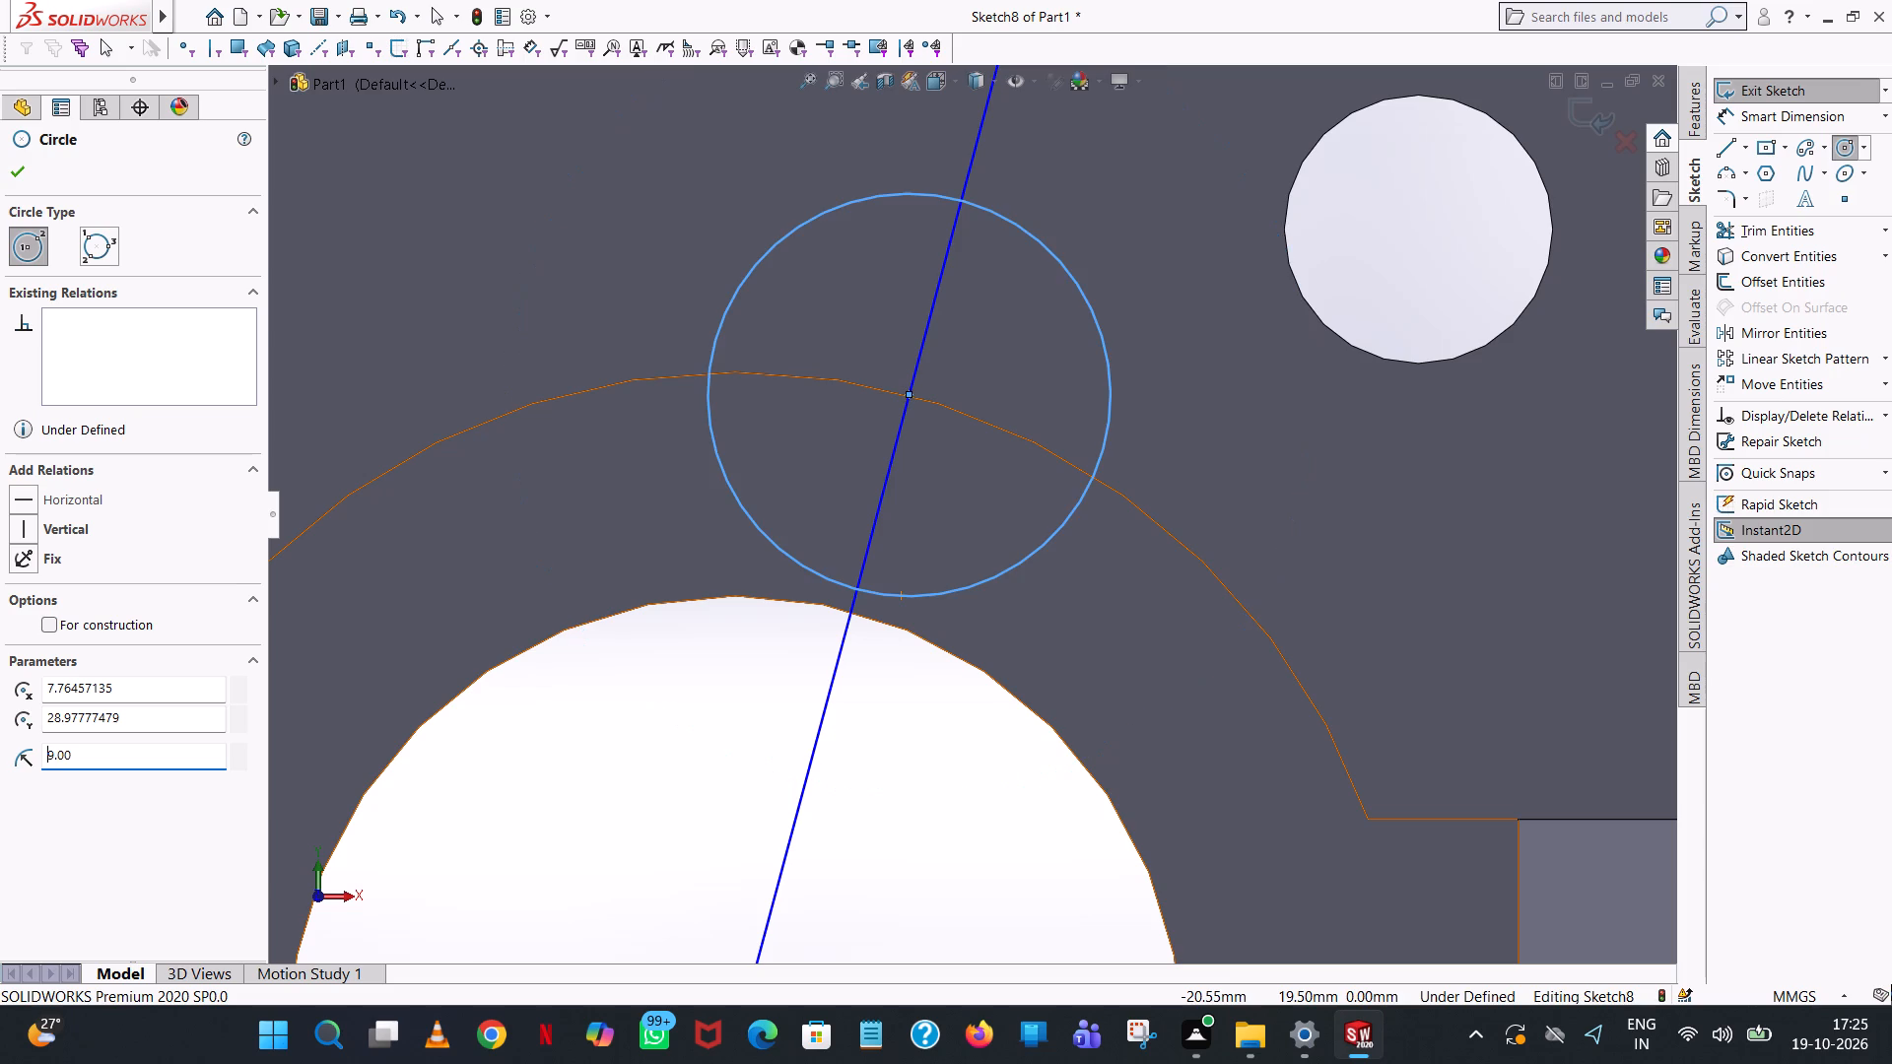
{"action": "scroll", "coordinate": [109, 757], "scroll_direction": "up", "scroll_amount": 8}
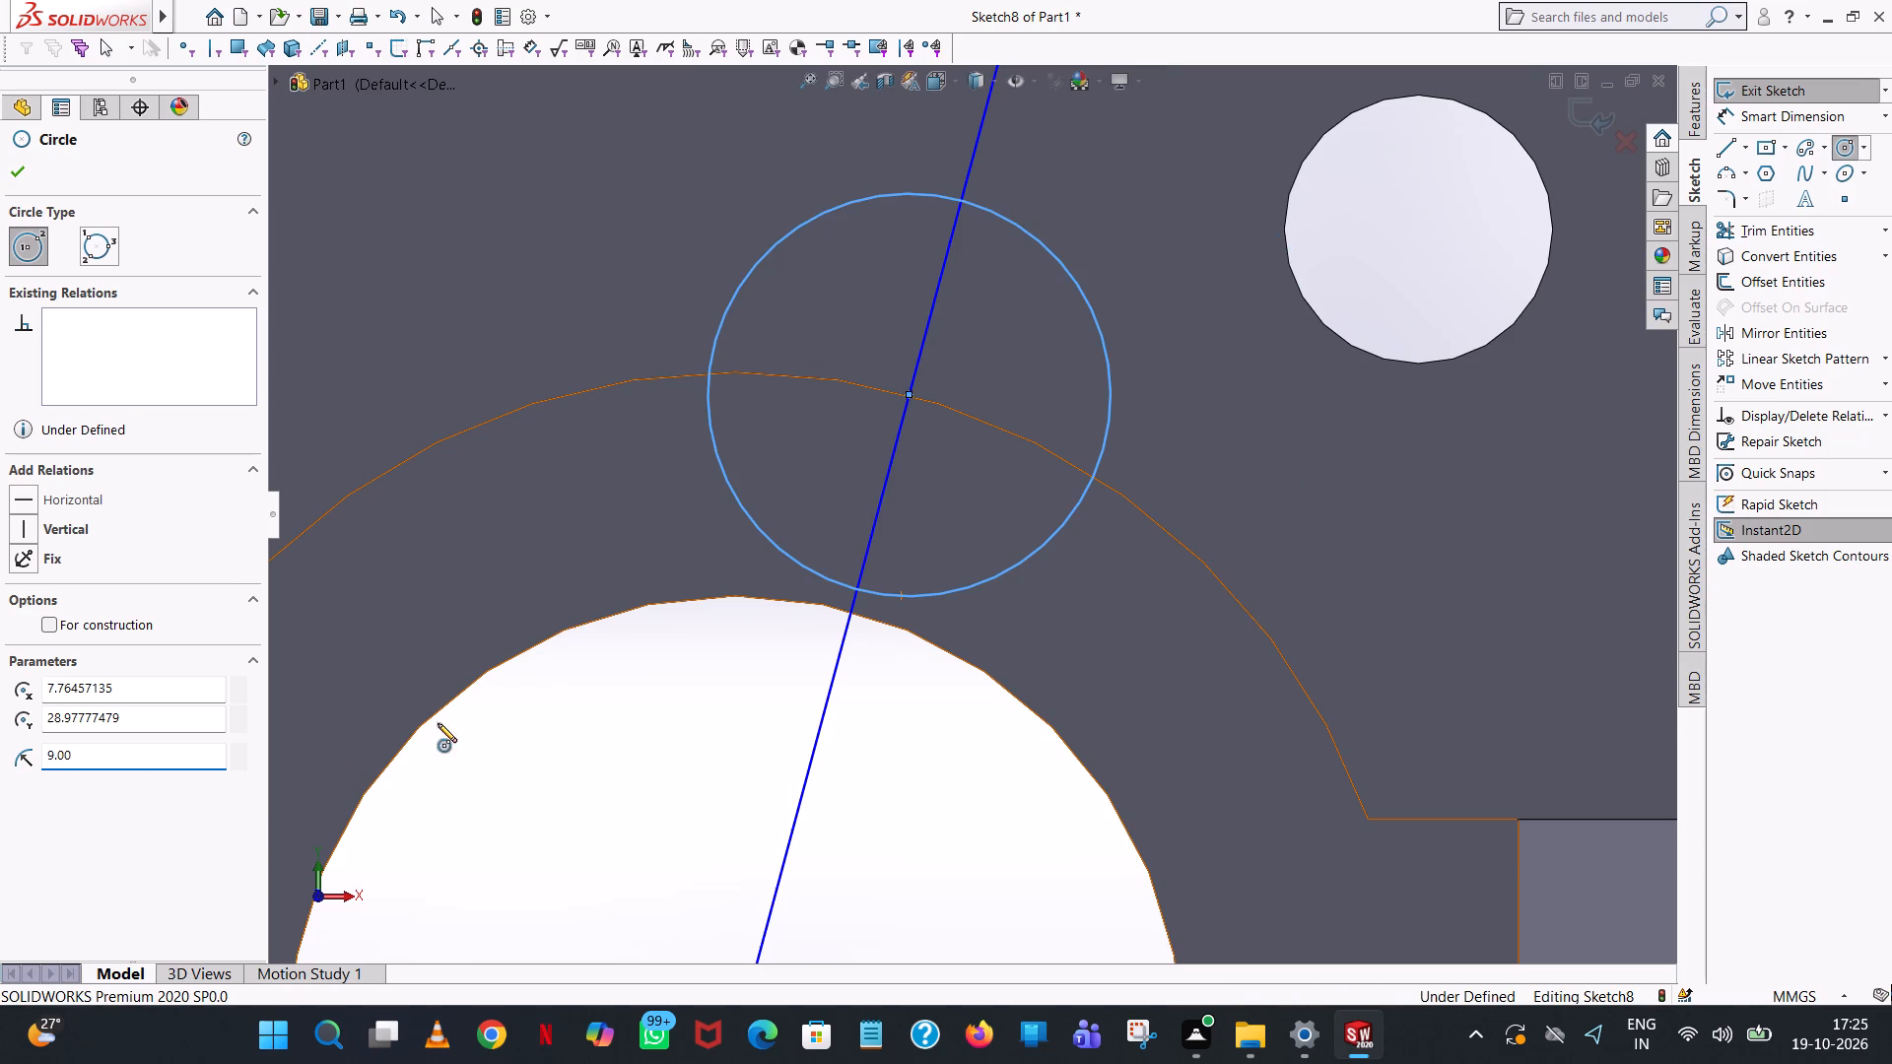
{"action": "scroll", "coordinate": [876, 580], "scroll_direction": "up", "scroll_amount": 4}
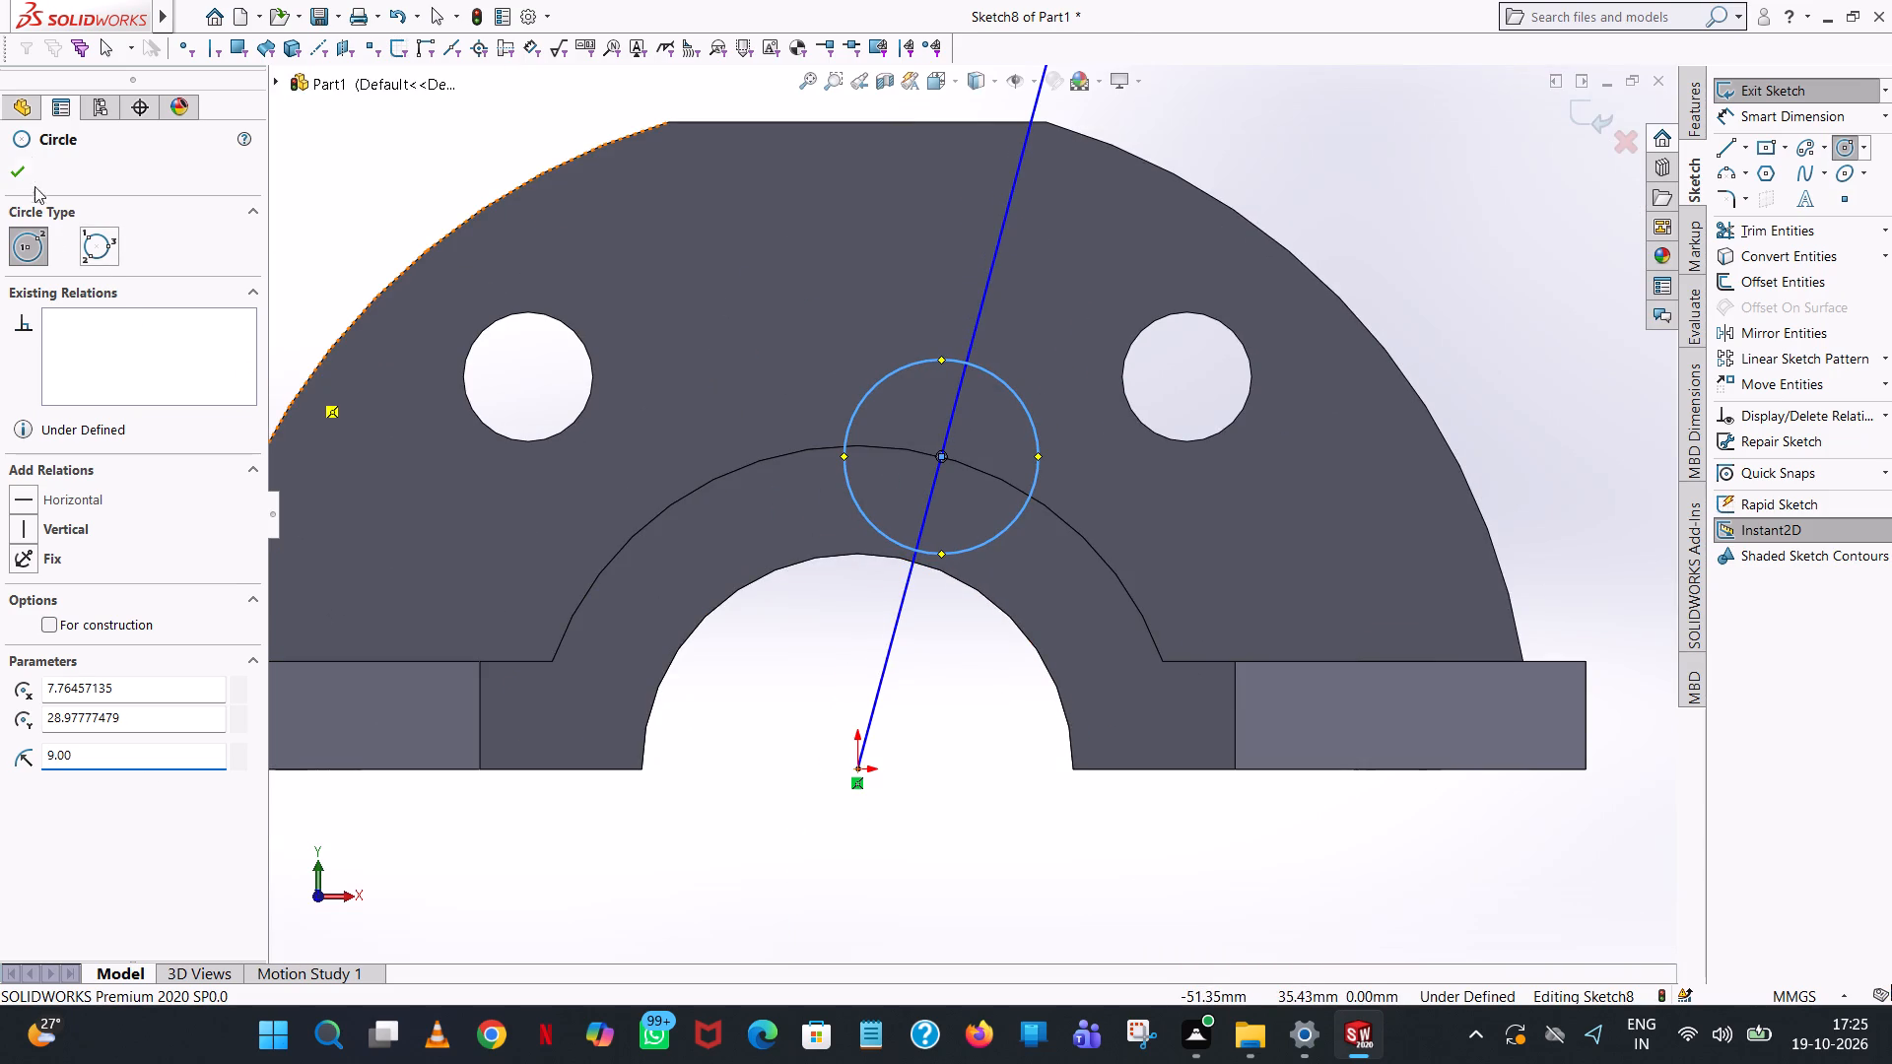
{"action": "left_click", "coordinate": [16, 162]}
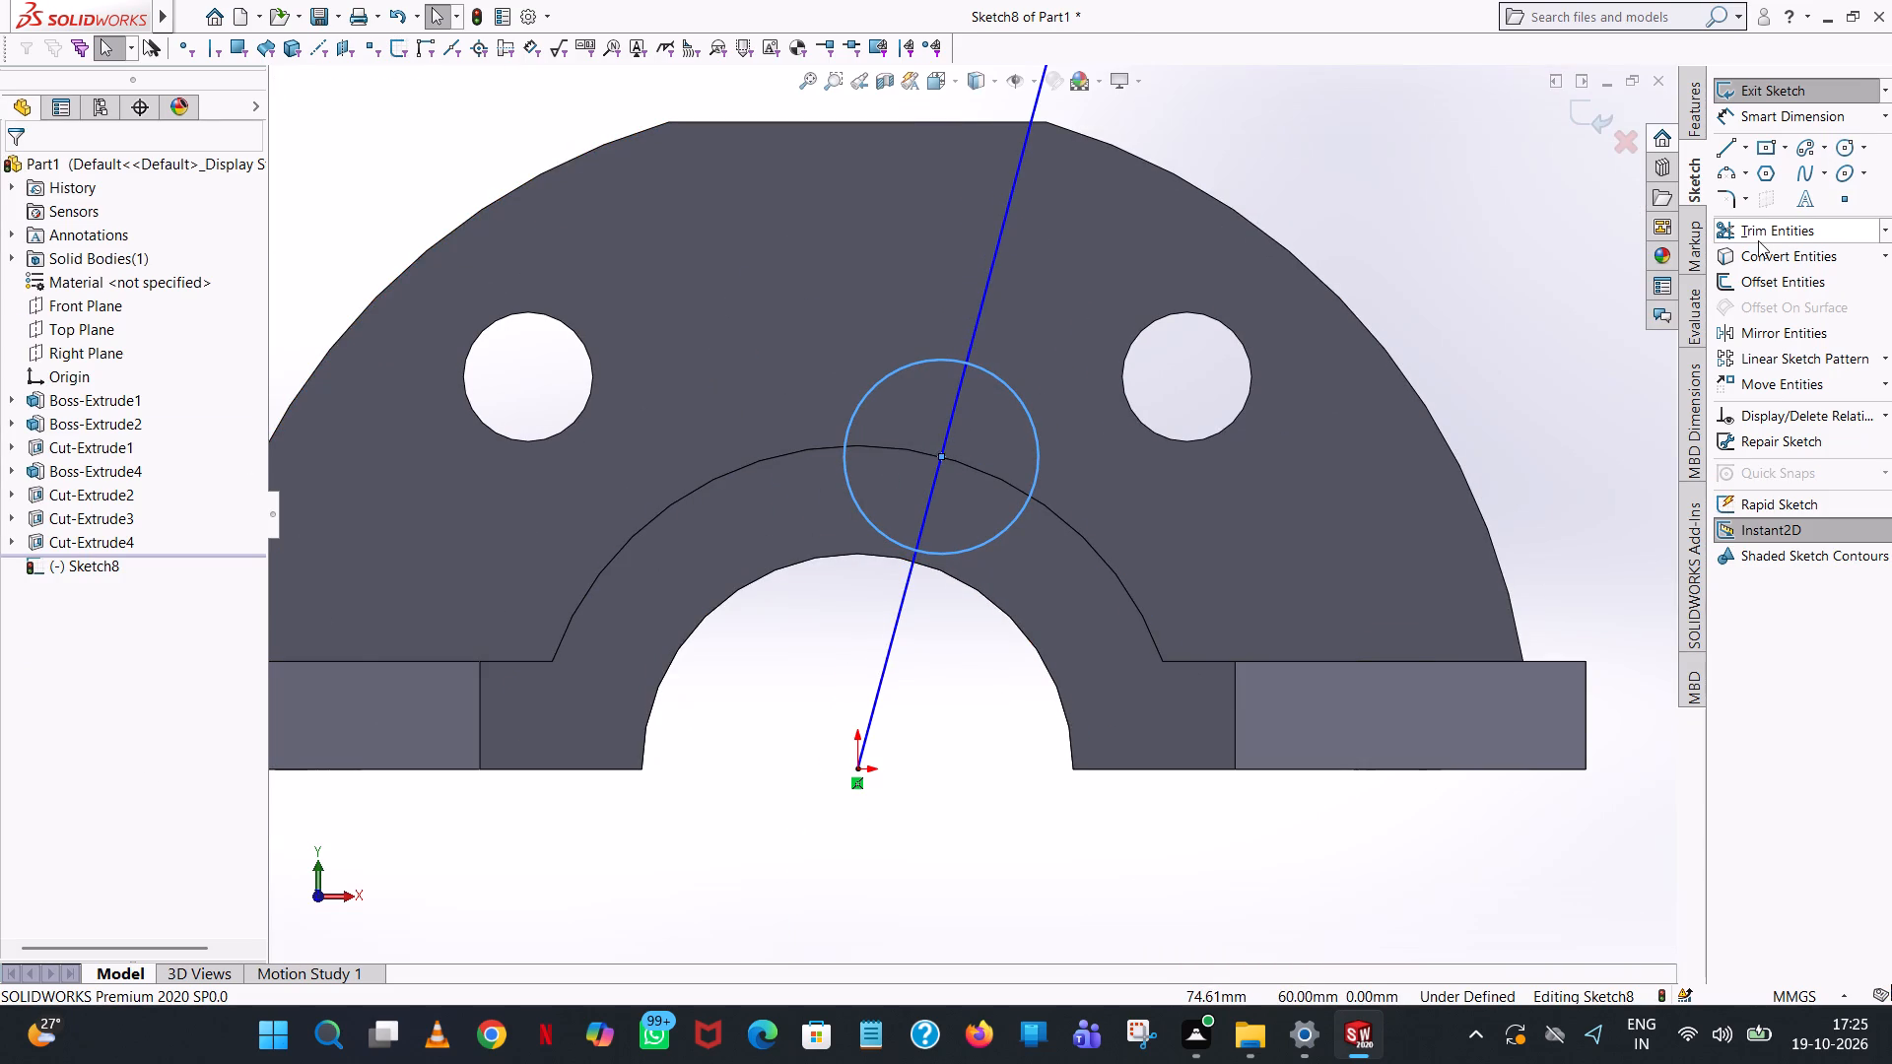
Trim away every segment of the 75° line, leaving only the circle in the sketch.
{"action": "left_click", "coordinate": [1758, 240]}
{"action": "left_click", "coordinate": [1017, 161]}
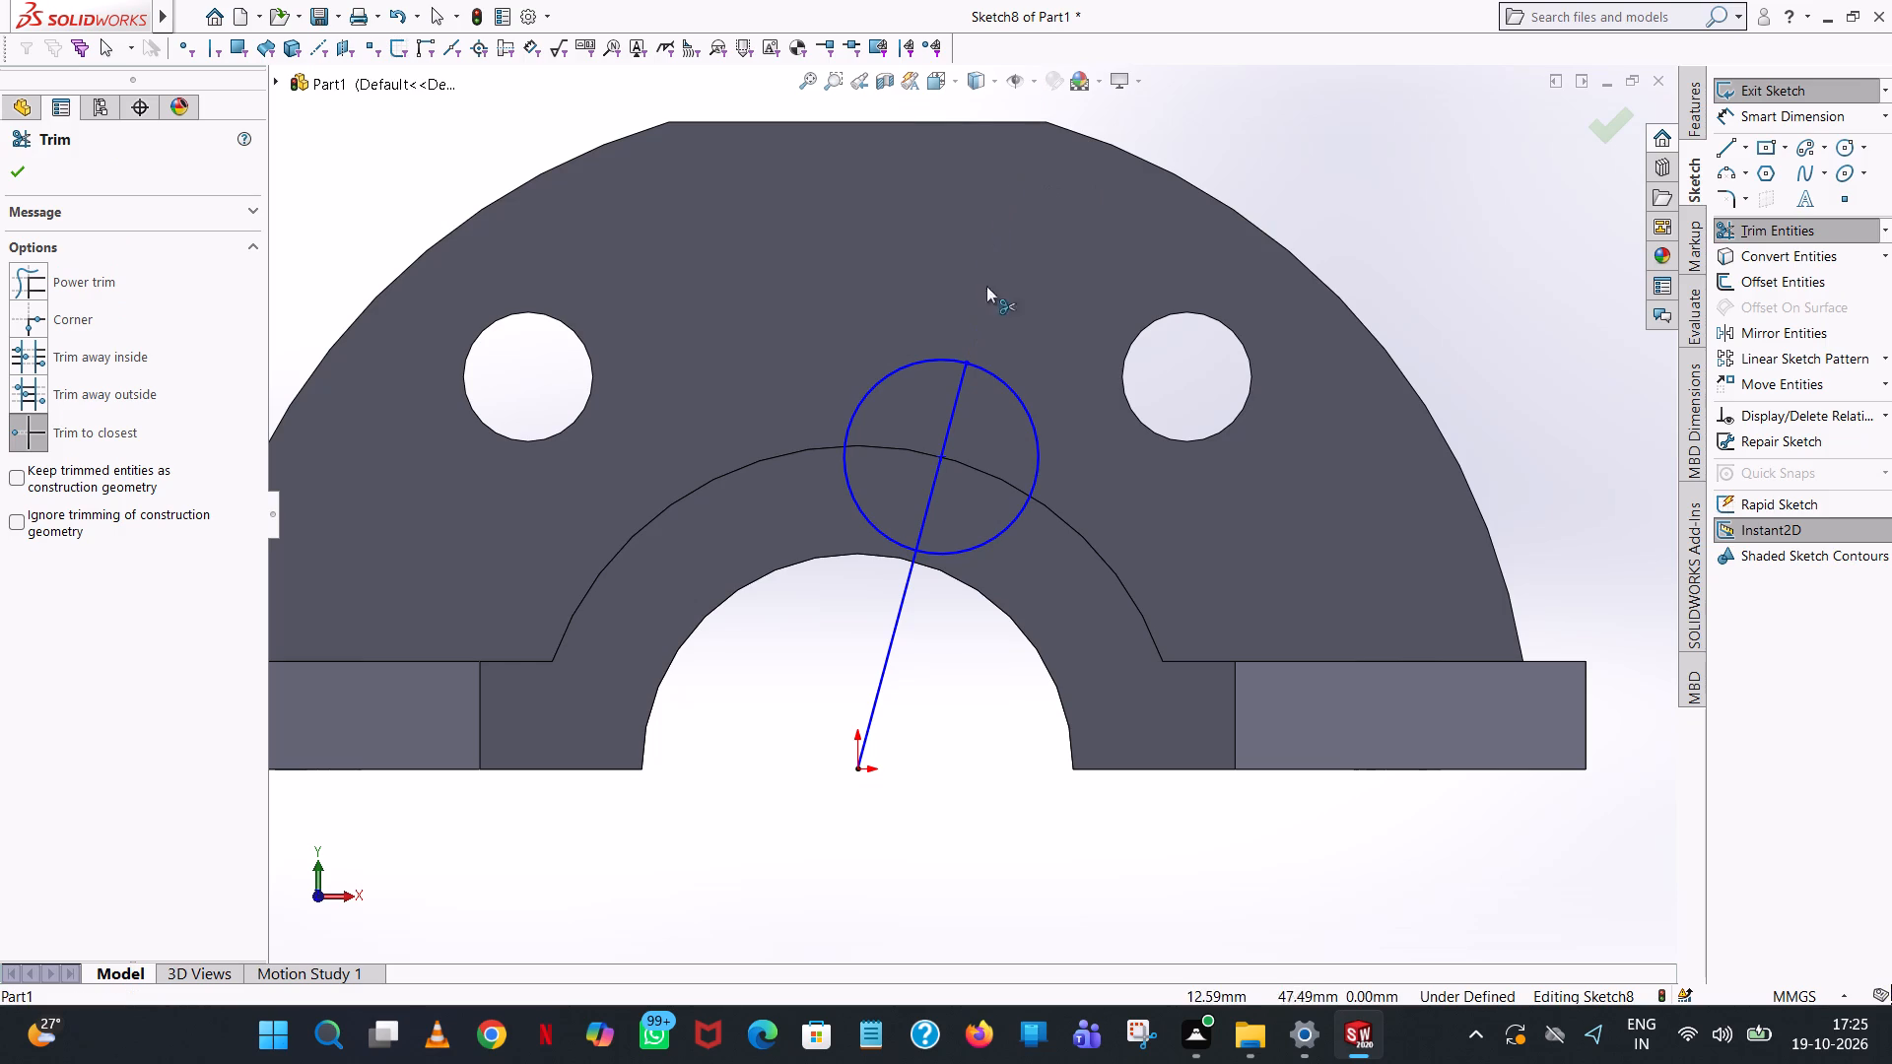
{"action": "left_click", "coordinate": [959, 392]}
{"action": "left_click", "coordinate": [902, 622]}
{"action": "scroll", "coordinate": [908, 607], "scroll_direction": "up", "scroll_amount": 2}
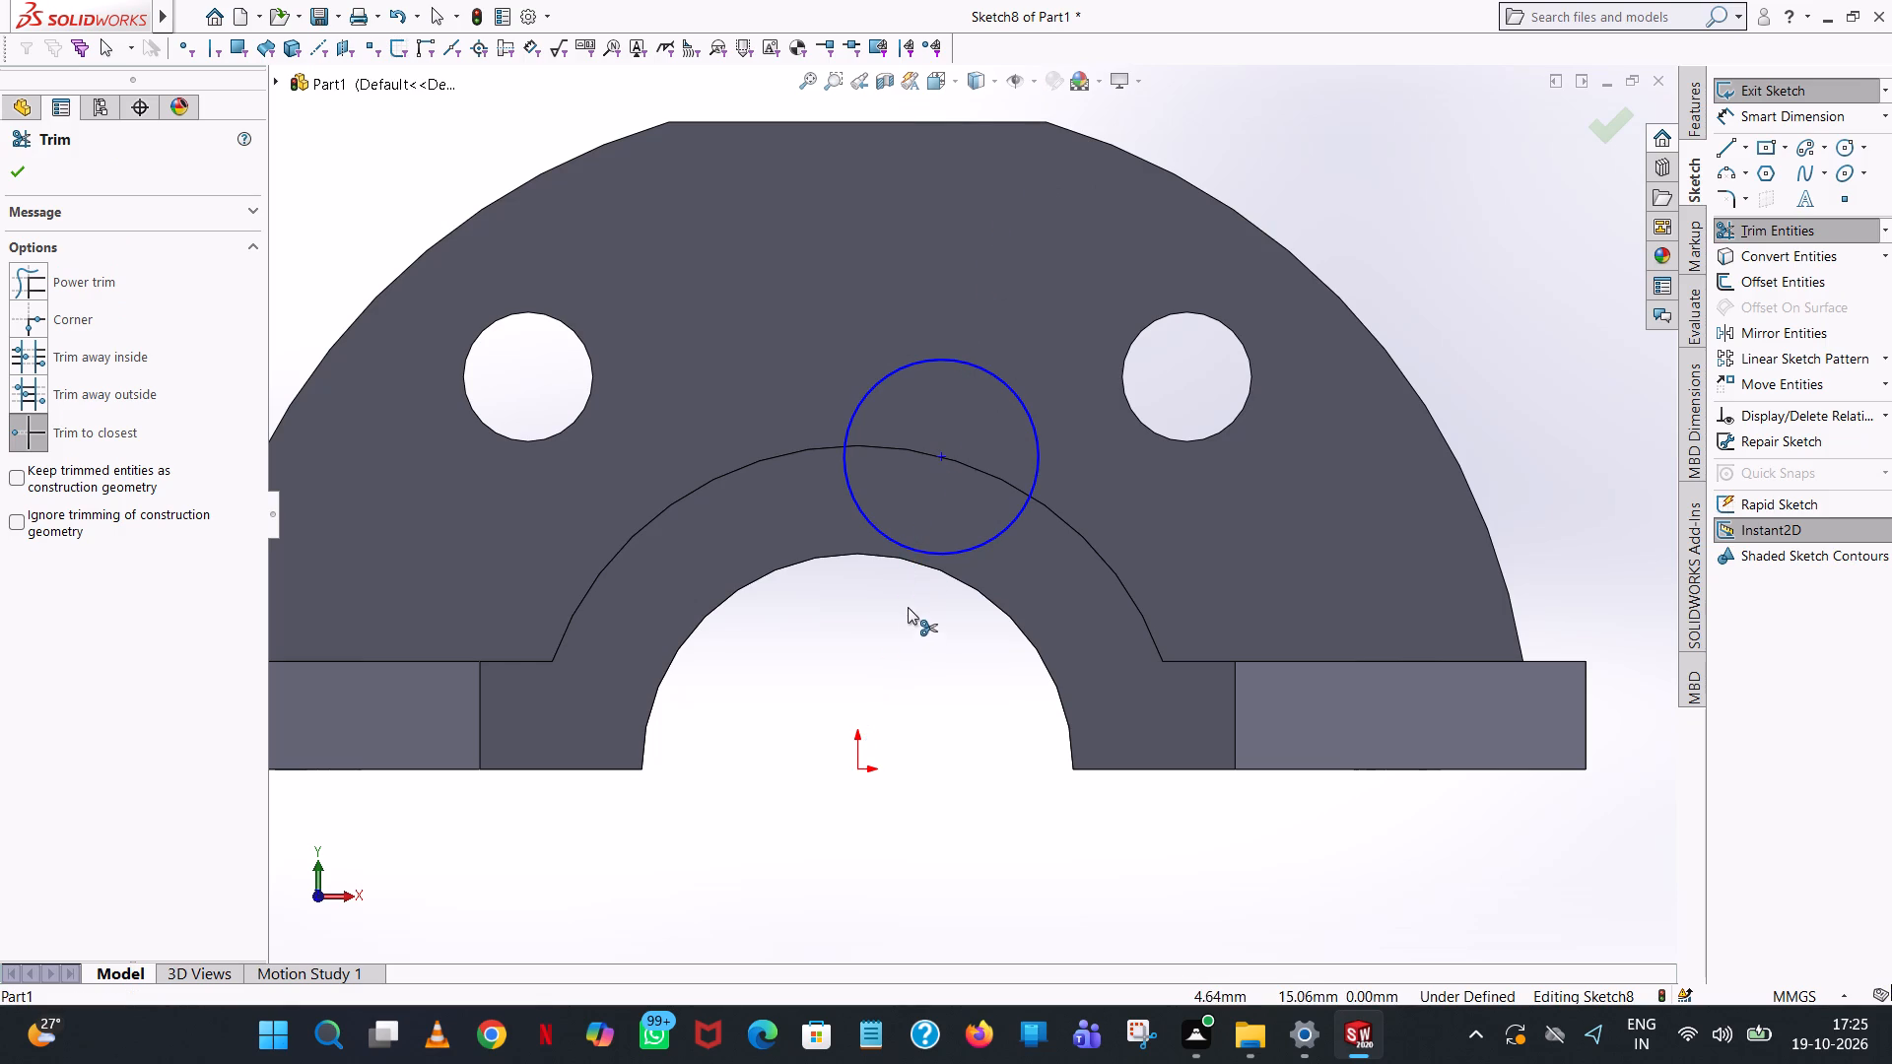
{"action": "scroll", "coordinate": [908, 607], "scroll_direction": "up", "scroll_amount": 5}
{"action": "left_click", "coordinate": [41, 170]}
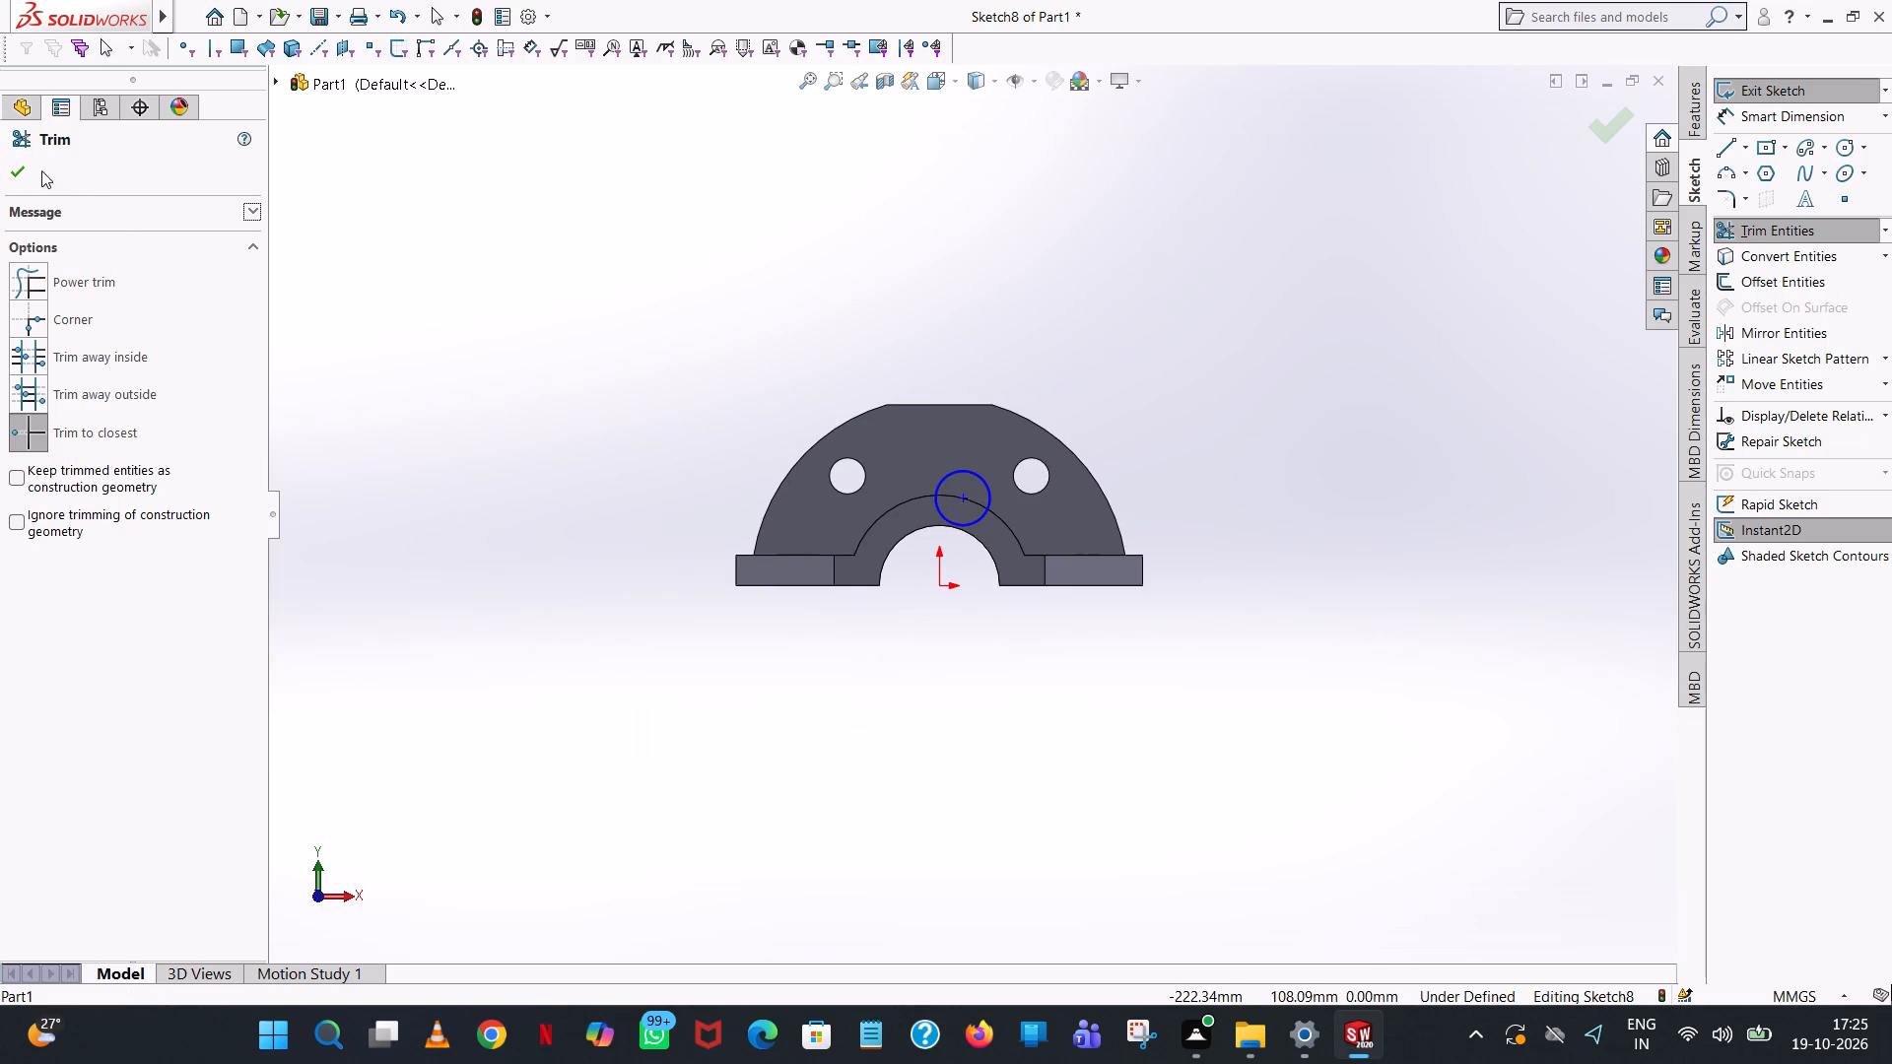
Dimension the circle's diameter.
{"action": "left_click", "coordinate": [1764, 121]}
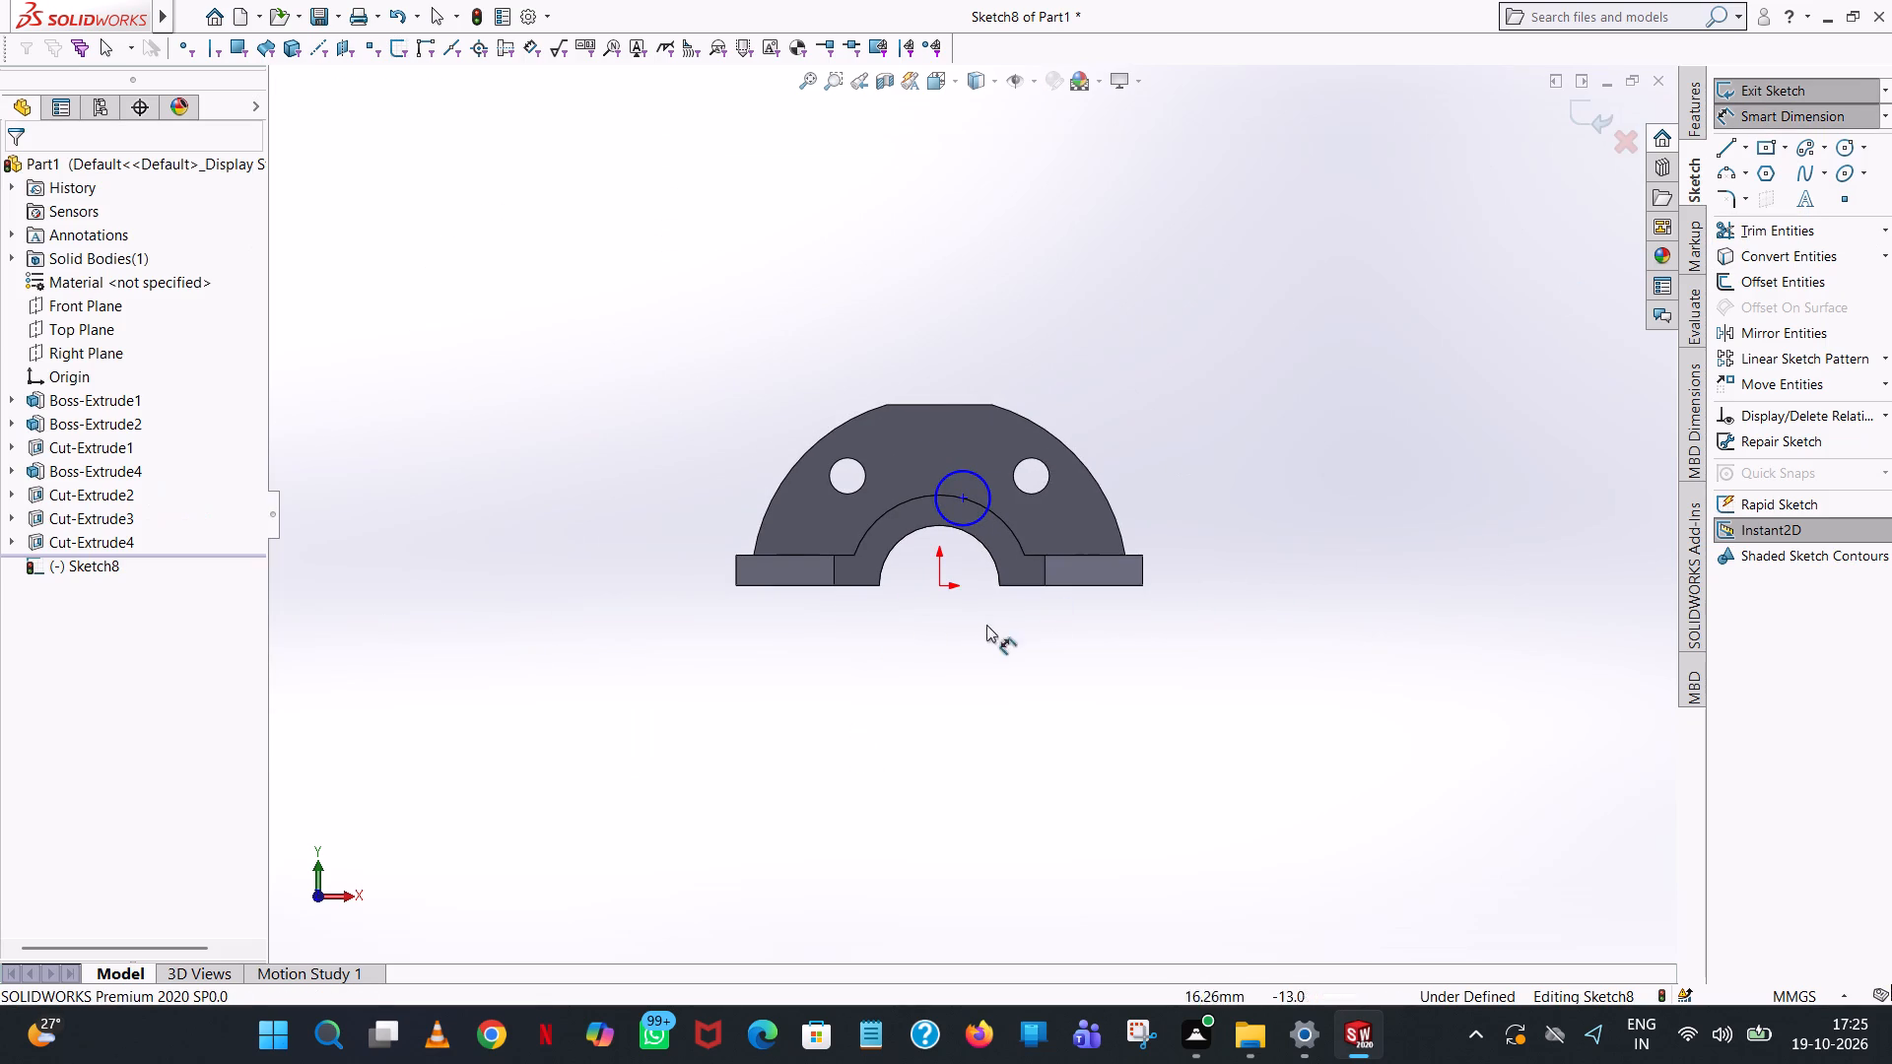
{"action": "left_click", "coordinate": [971, 525]}
{"action": "left_click", "coordinate": [1043, 805]}
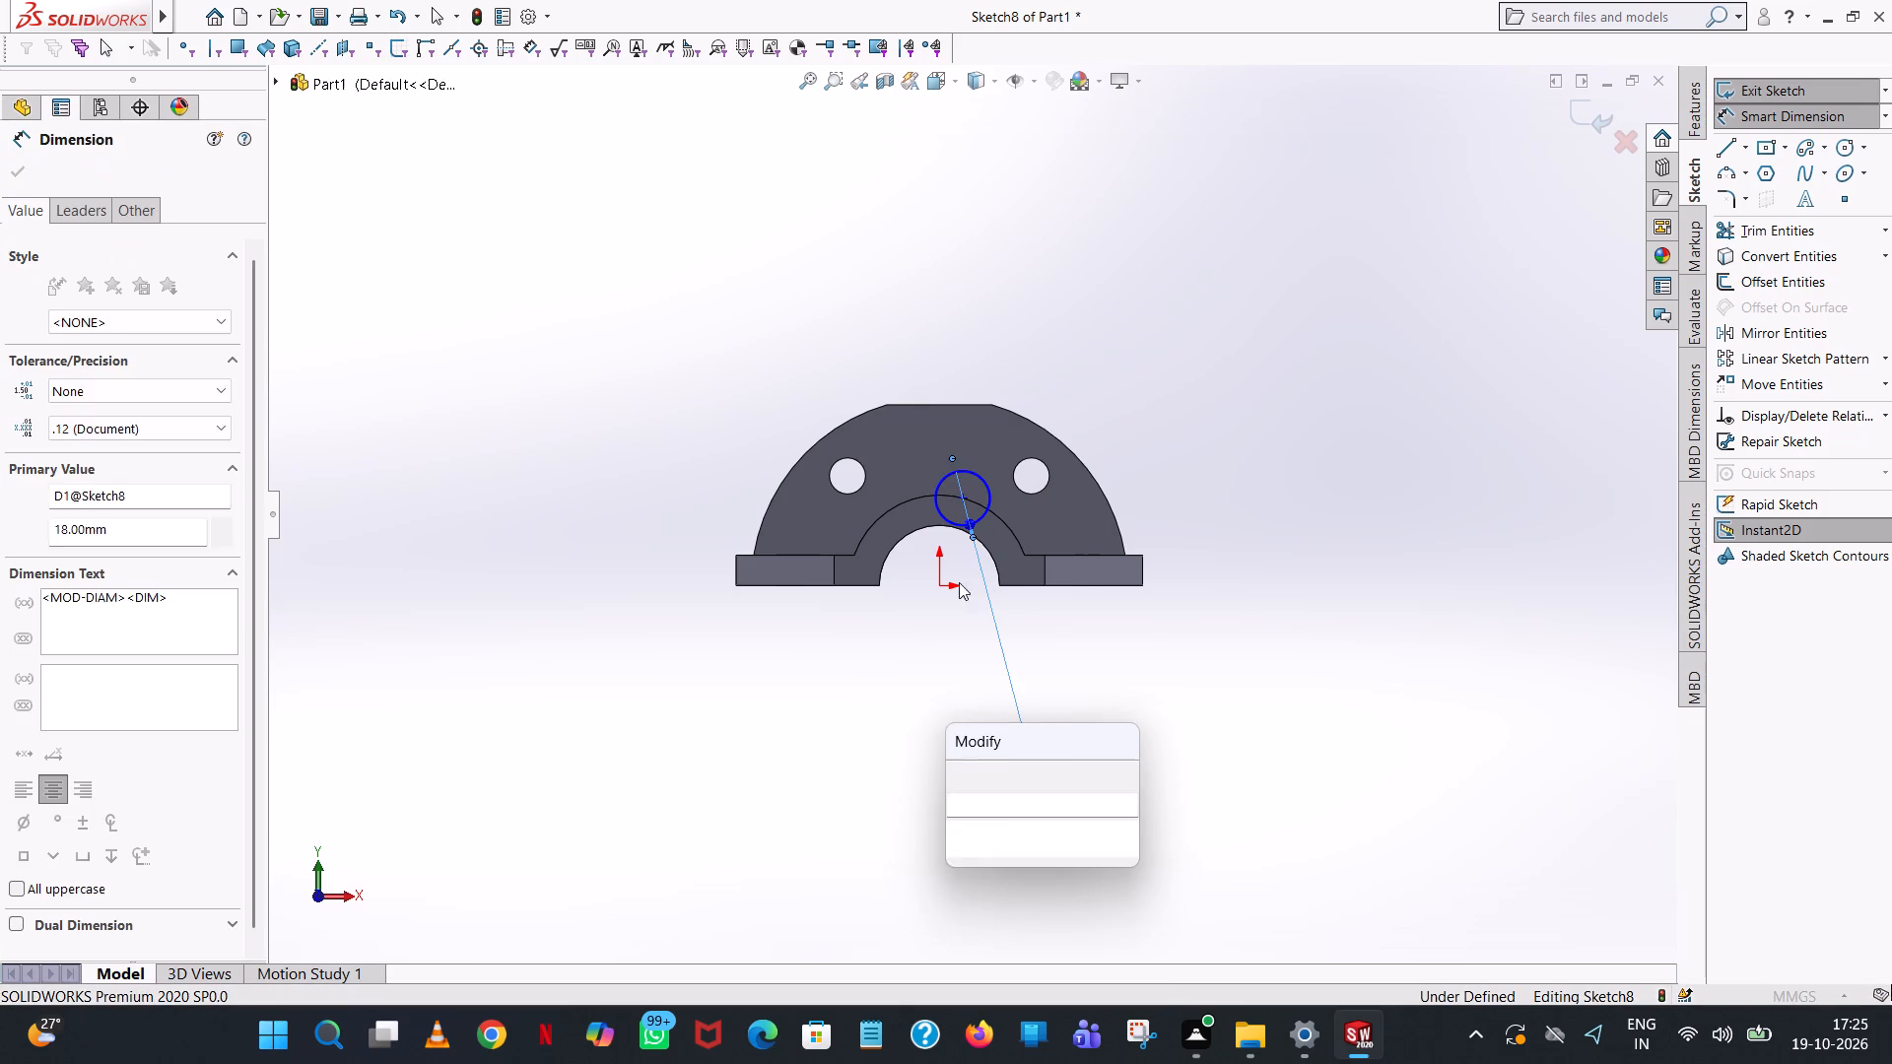
{"action": "left_click", "coordinate": [960, 772]}
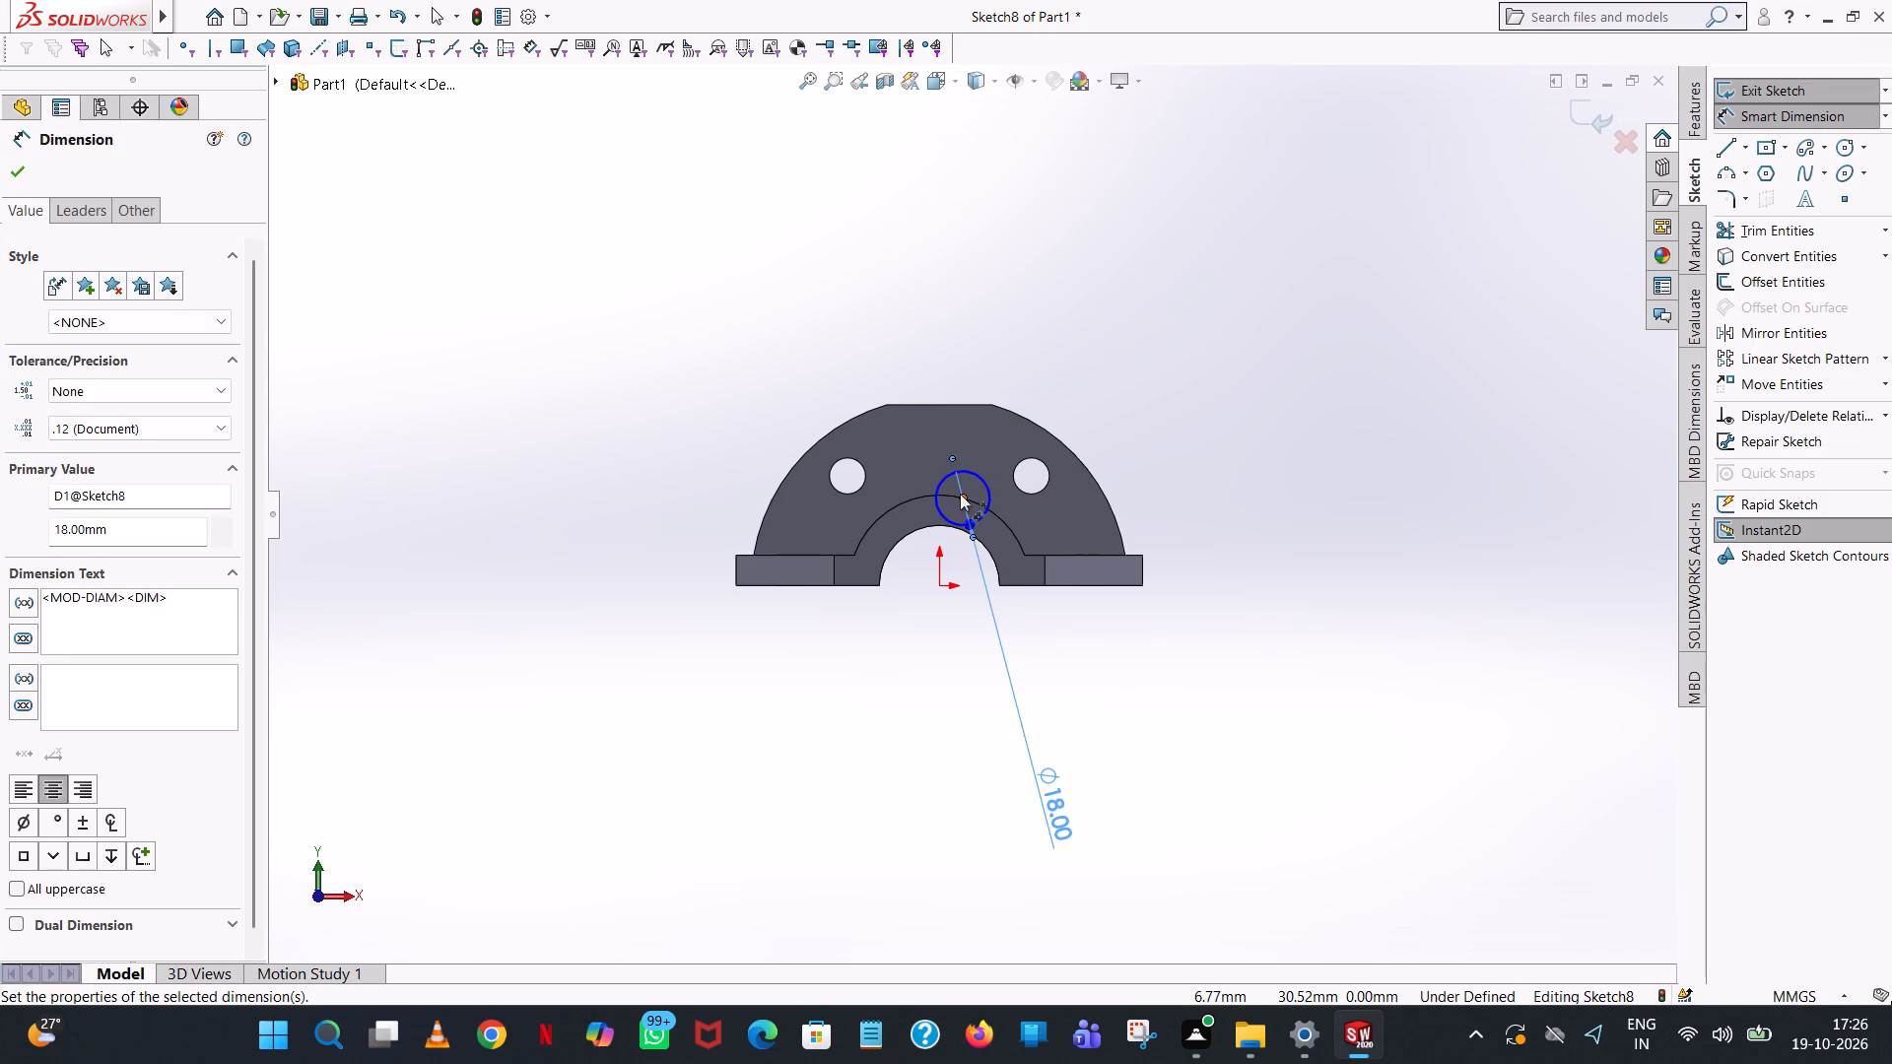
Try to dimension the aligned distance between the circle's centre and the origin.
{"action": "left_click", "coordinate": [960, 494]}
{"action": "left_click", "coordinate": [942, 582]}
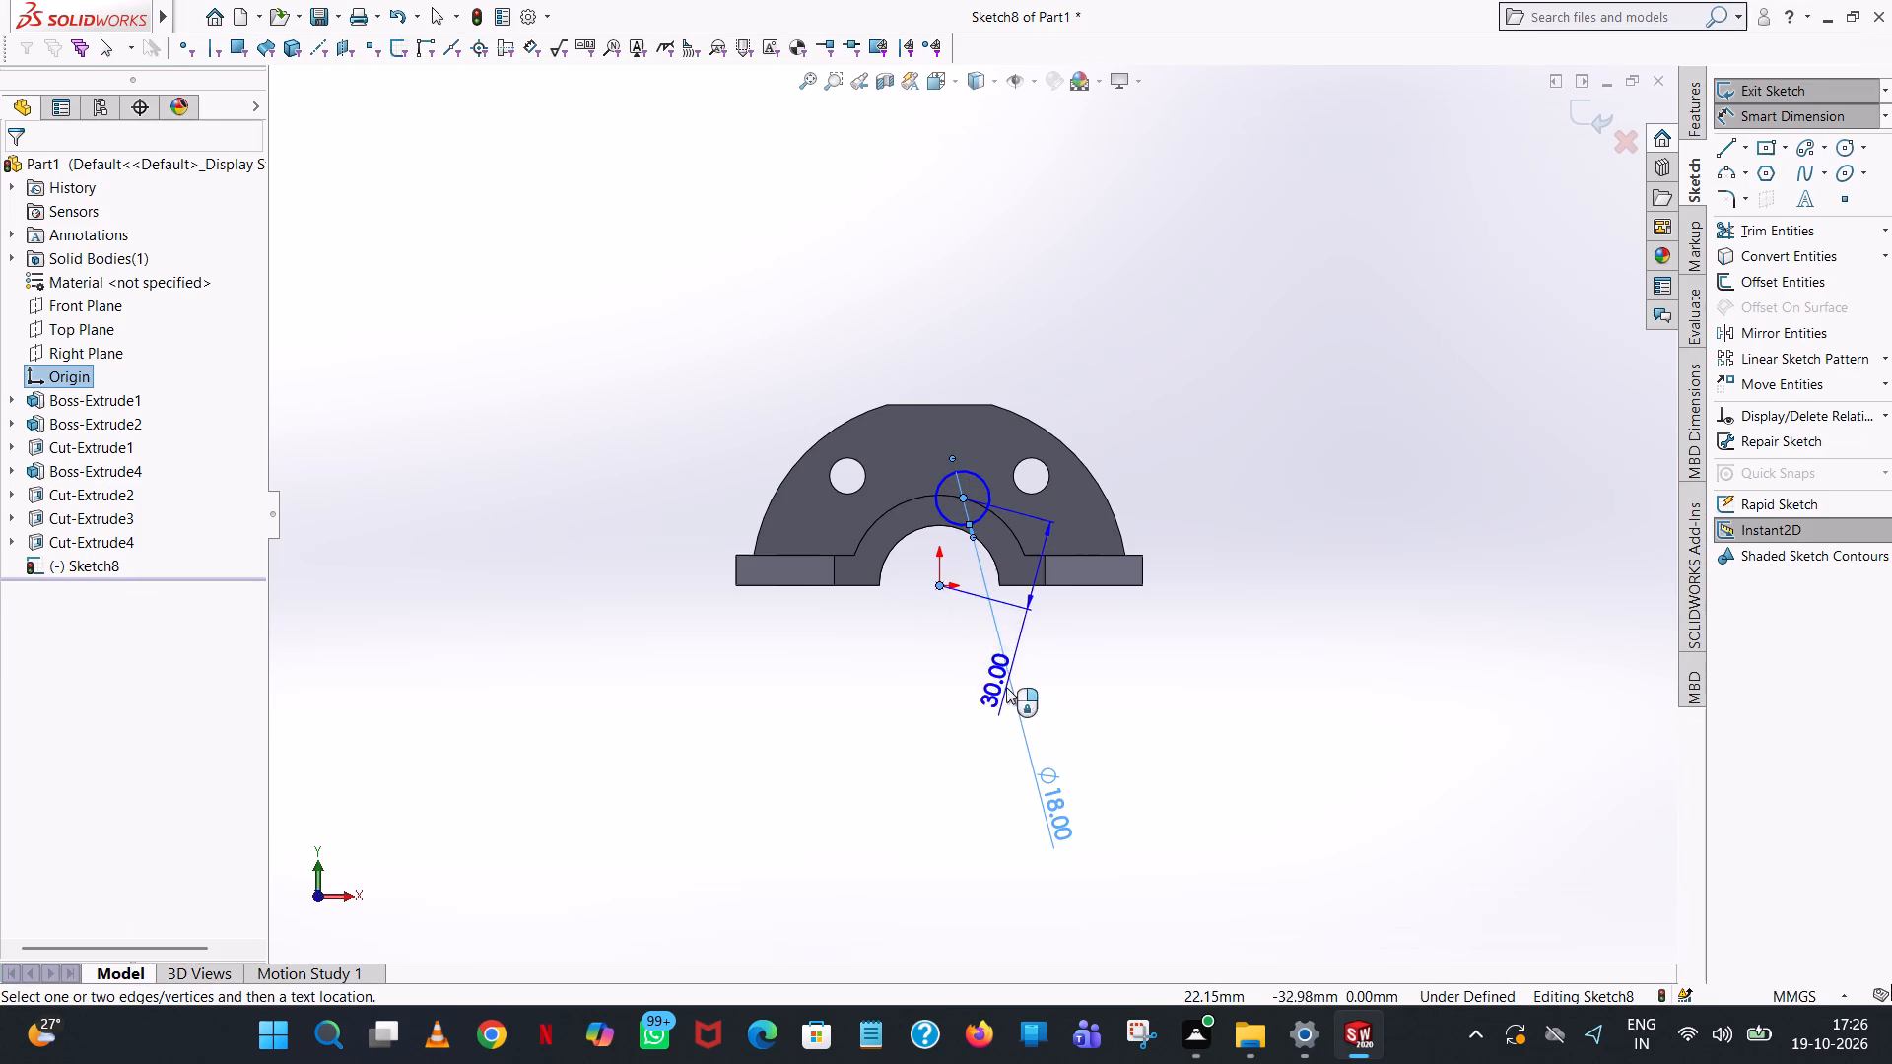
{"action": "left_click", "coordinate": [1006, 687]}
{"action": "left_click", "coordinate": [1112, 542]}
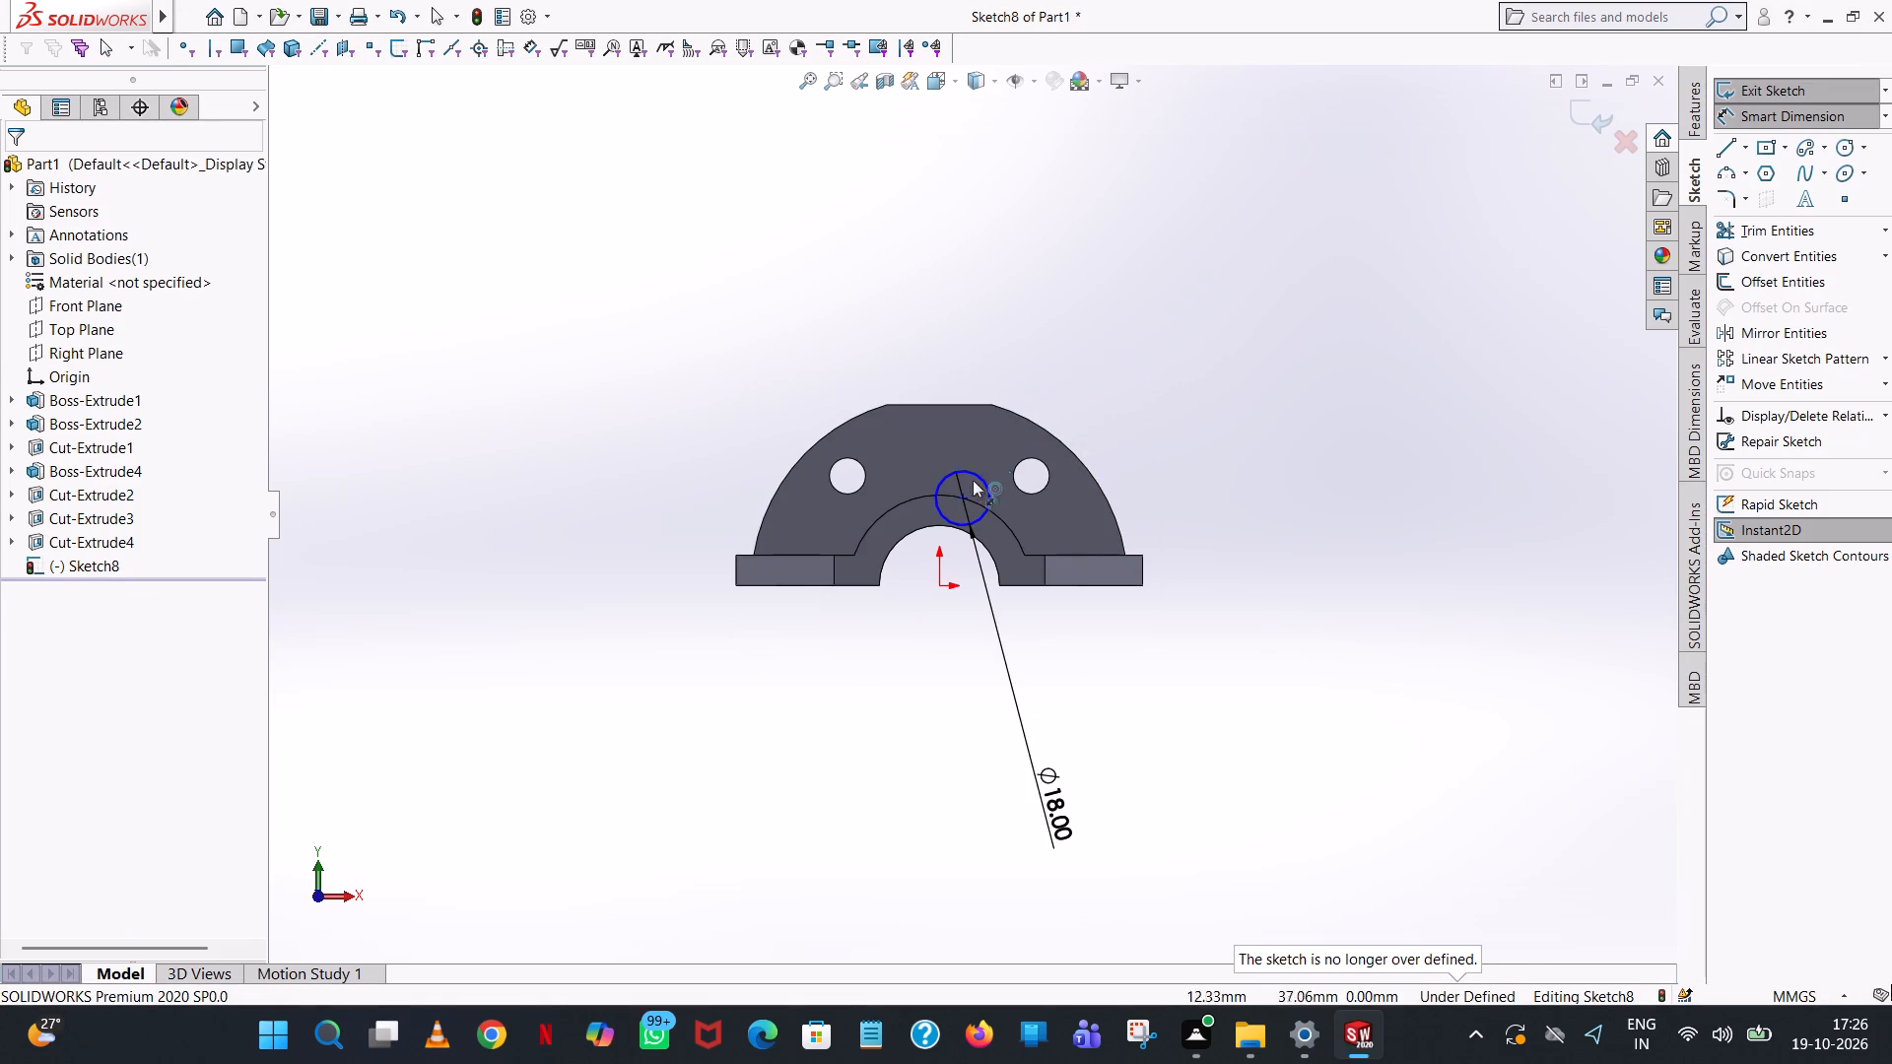
Dimension the horizontal distance between the circle's centre and the origin.
{"action": "left_click", "coordinate": [1815, 116]}
{"action": "left_click", "coordinate": [1813, 116]}
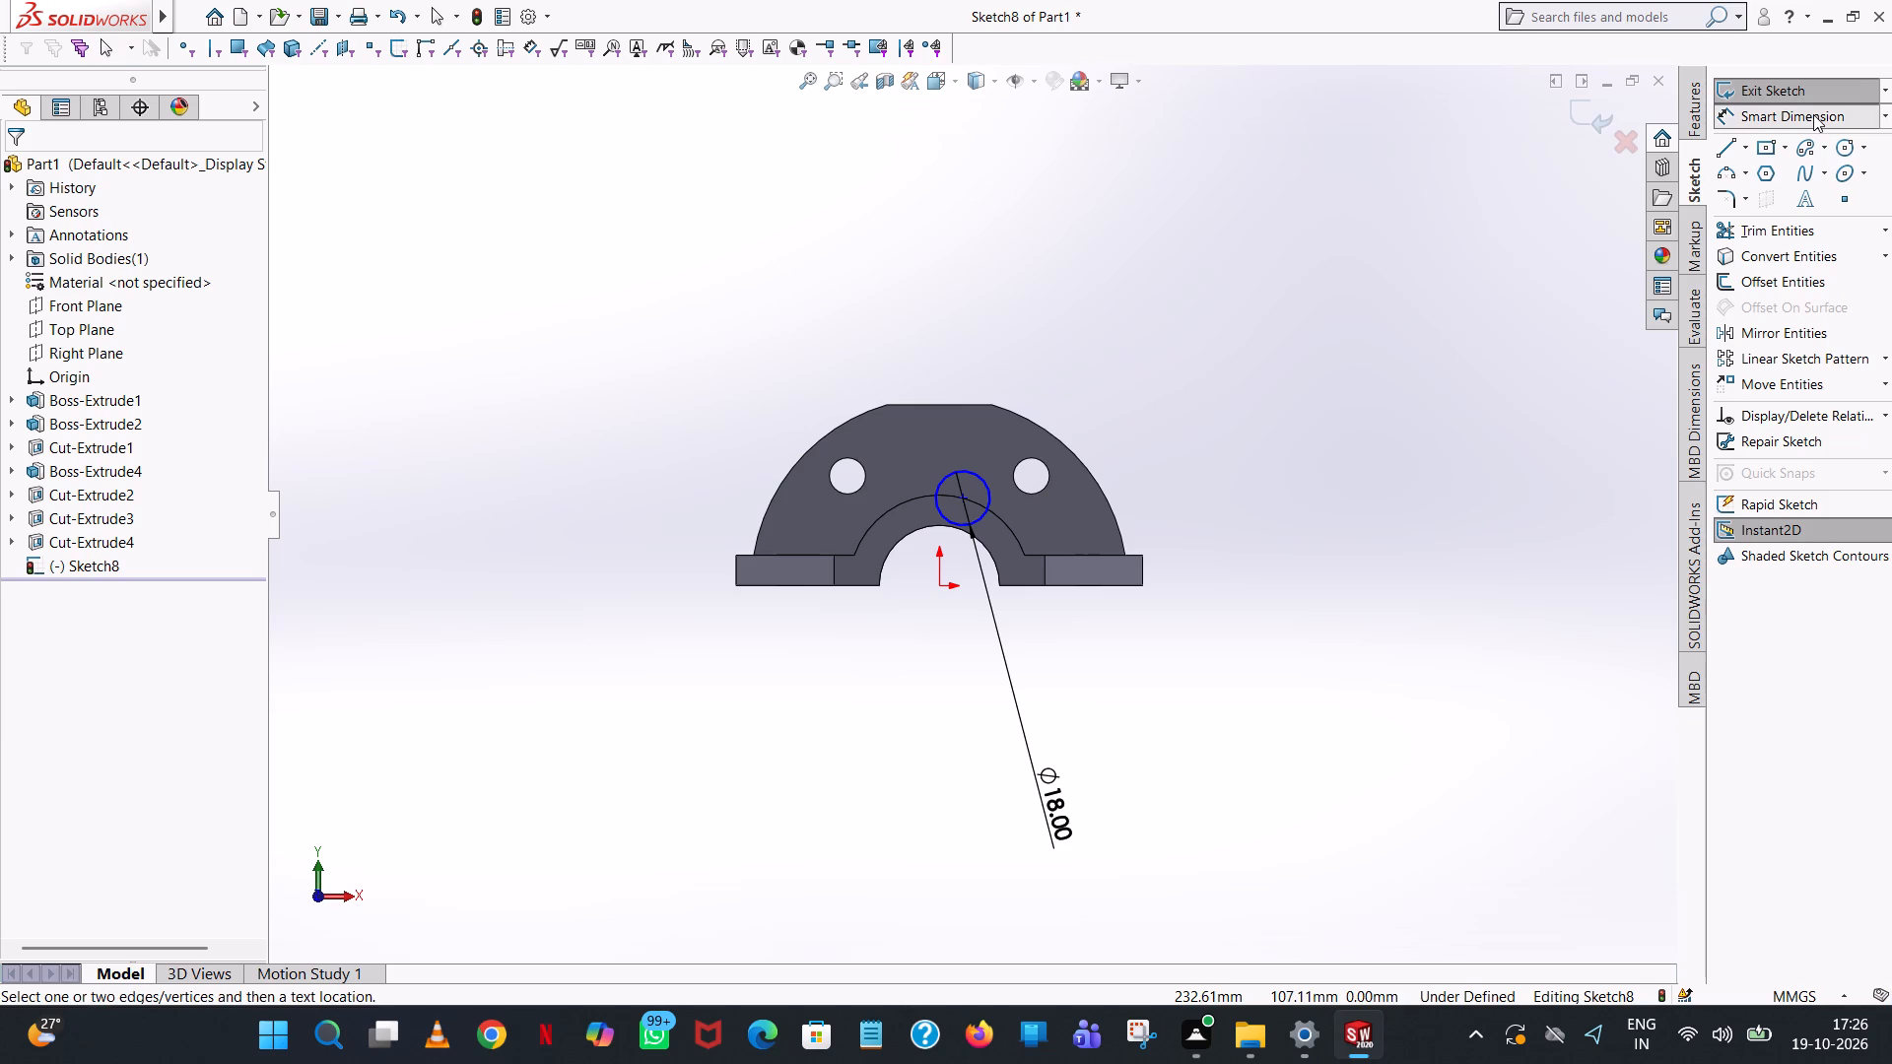
{"action": "left_click", "coordinate": [960, 499]}
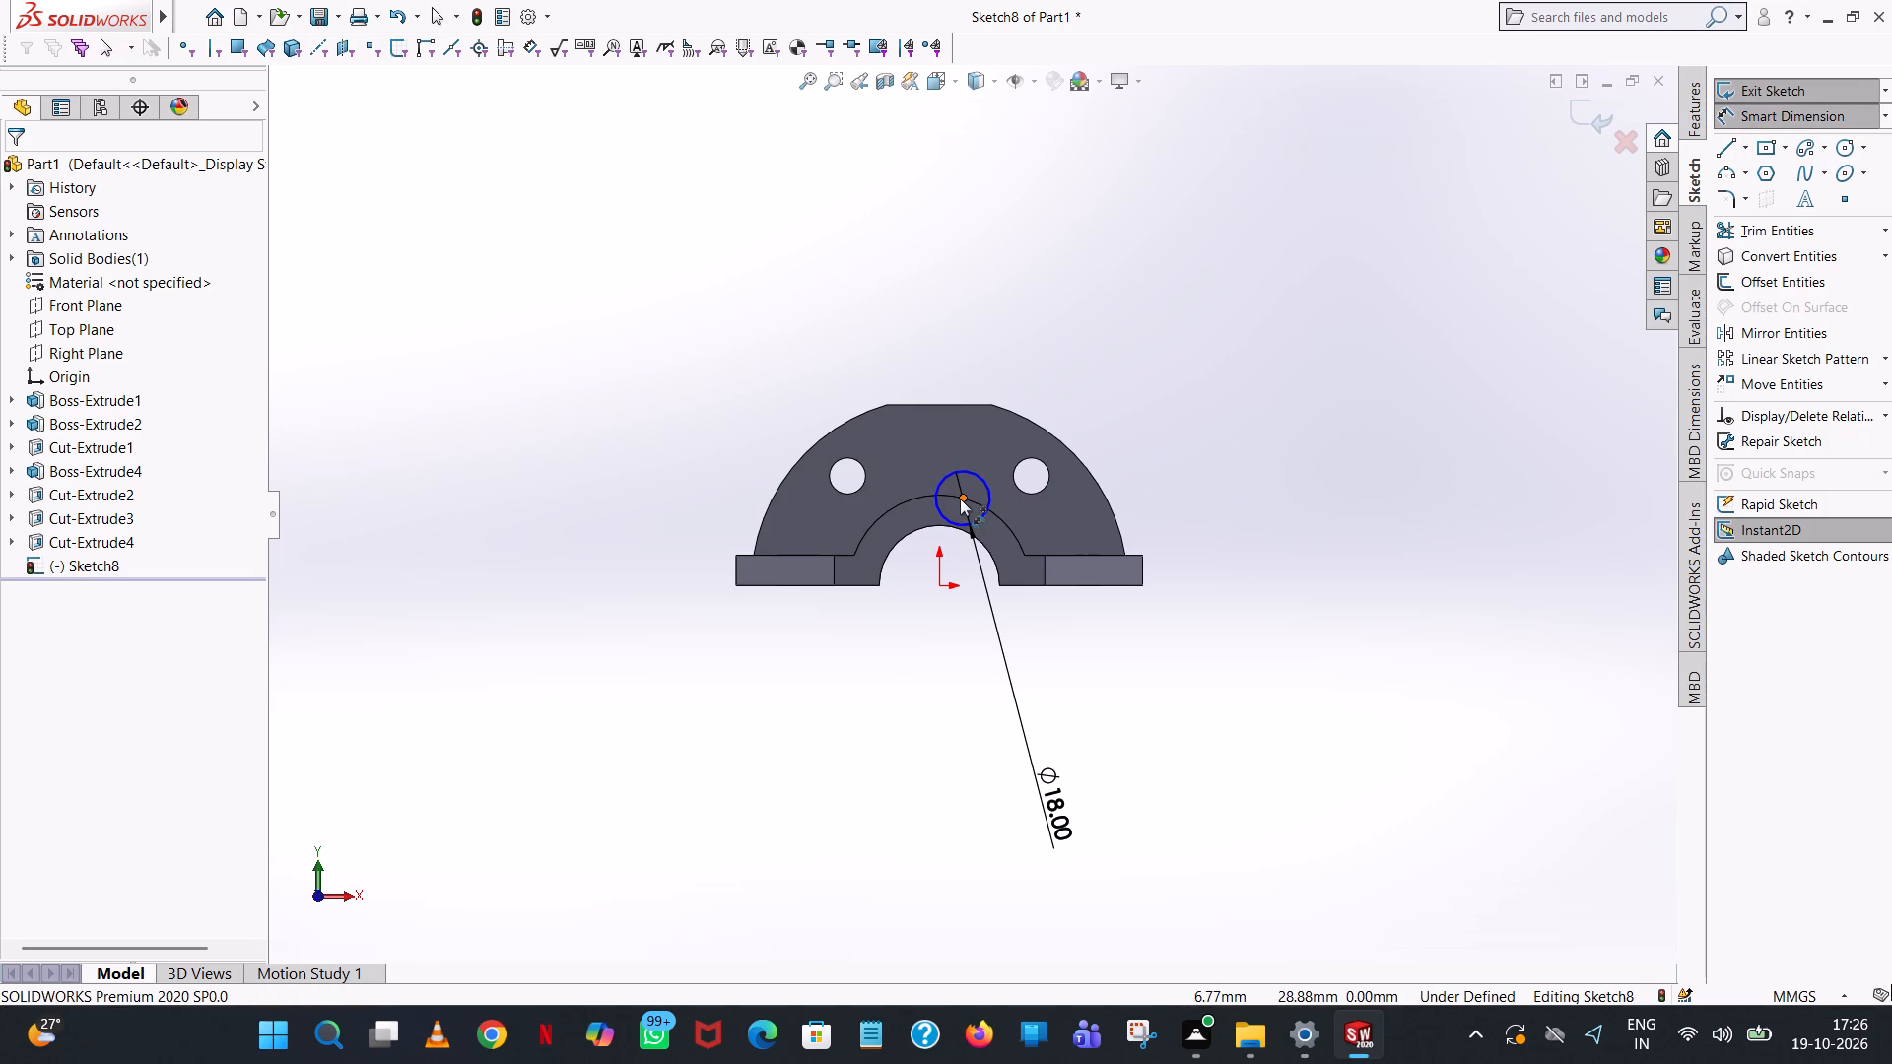
{"action": "left_click", "coordinate": [941, 589]}
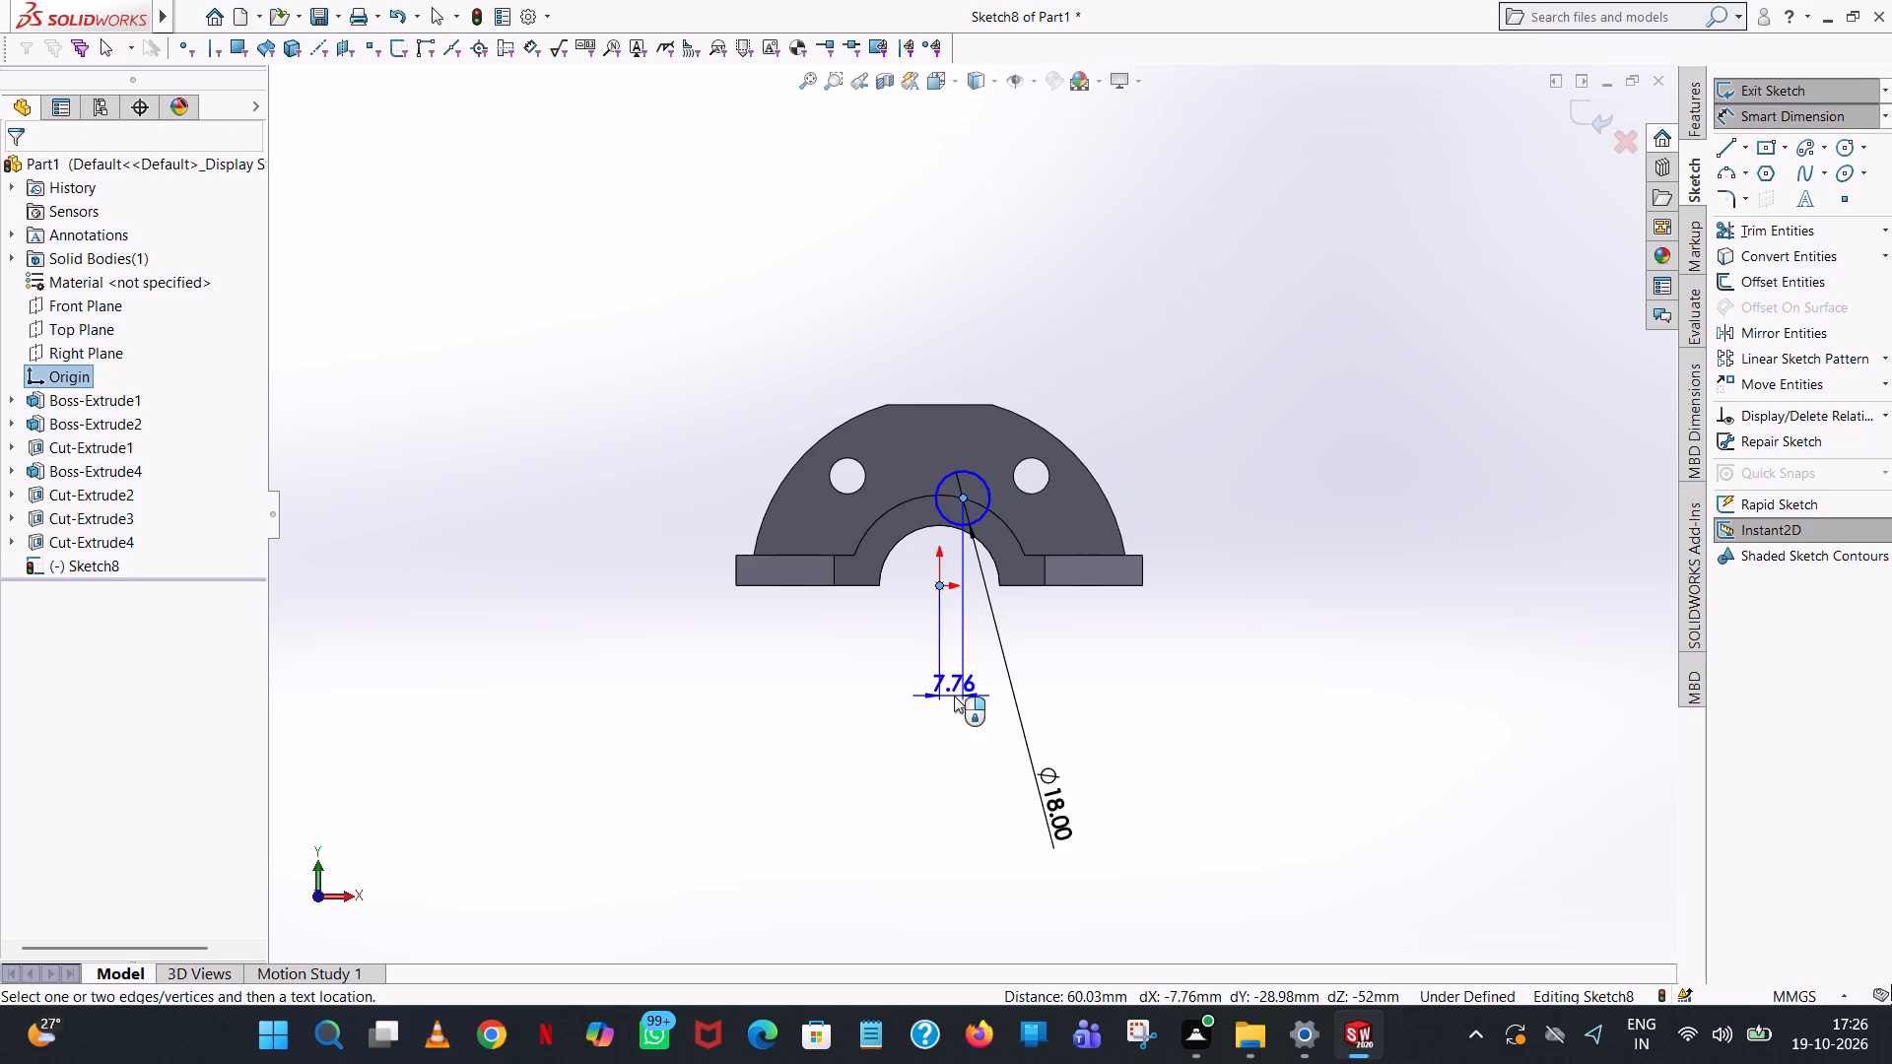
{"action": "left_click", "coordinate": [954, 696]}
{"action": "left_click", "coordinate": [871, 665]}
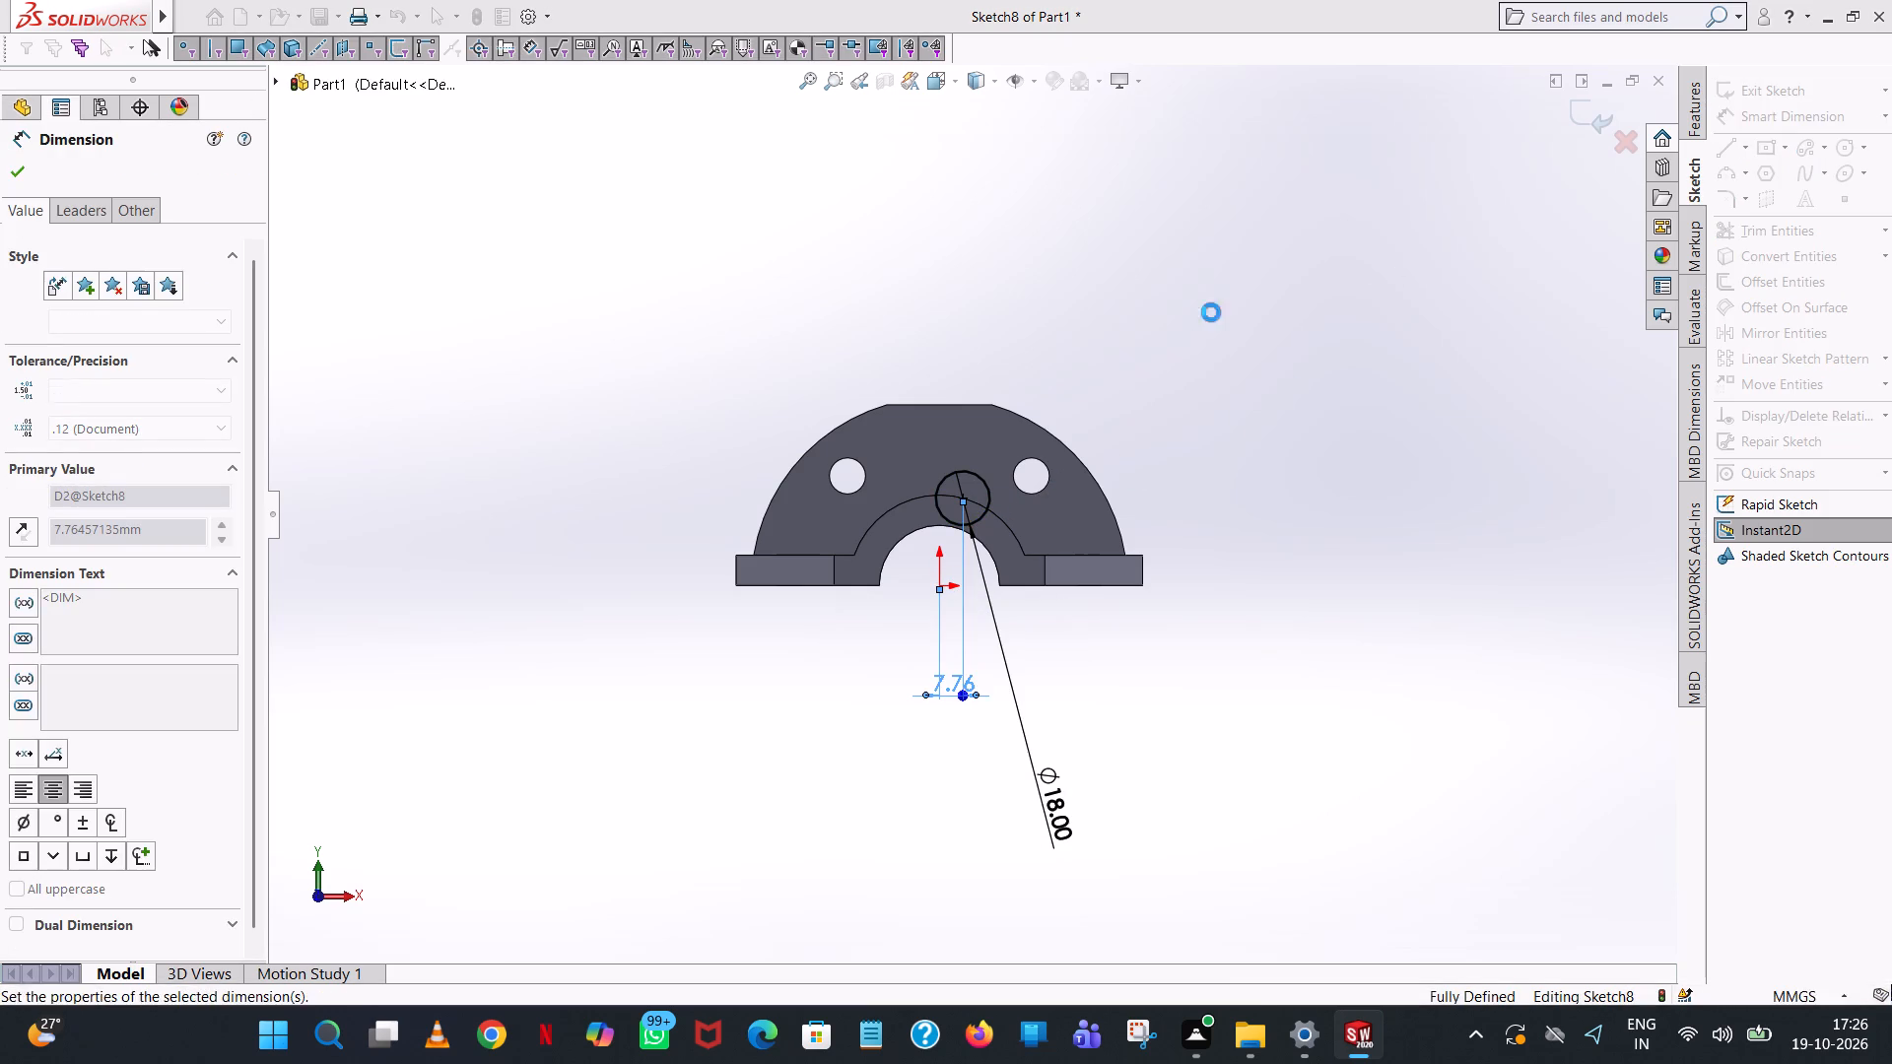
{"action": "left_click", "coordinate": [1216, 306]}
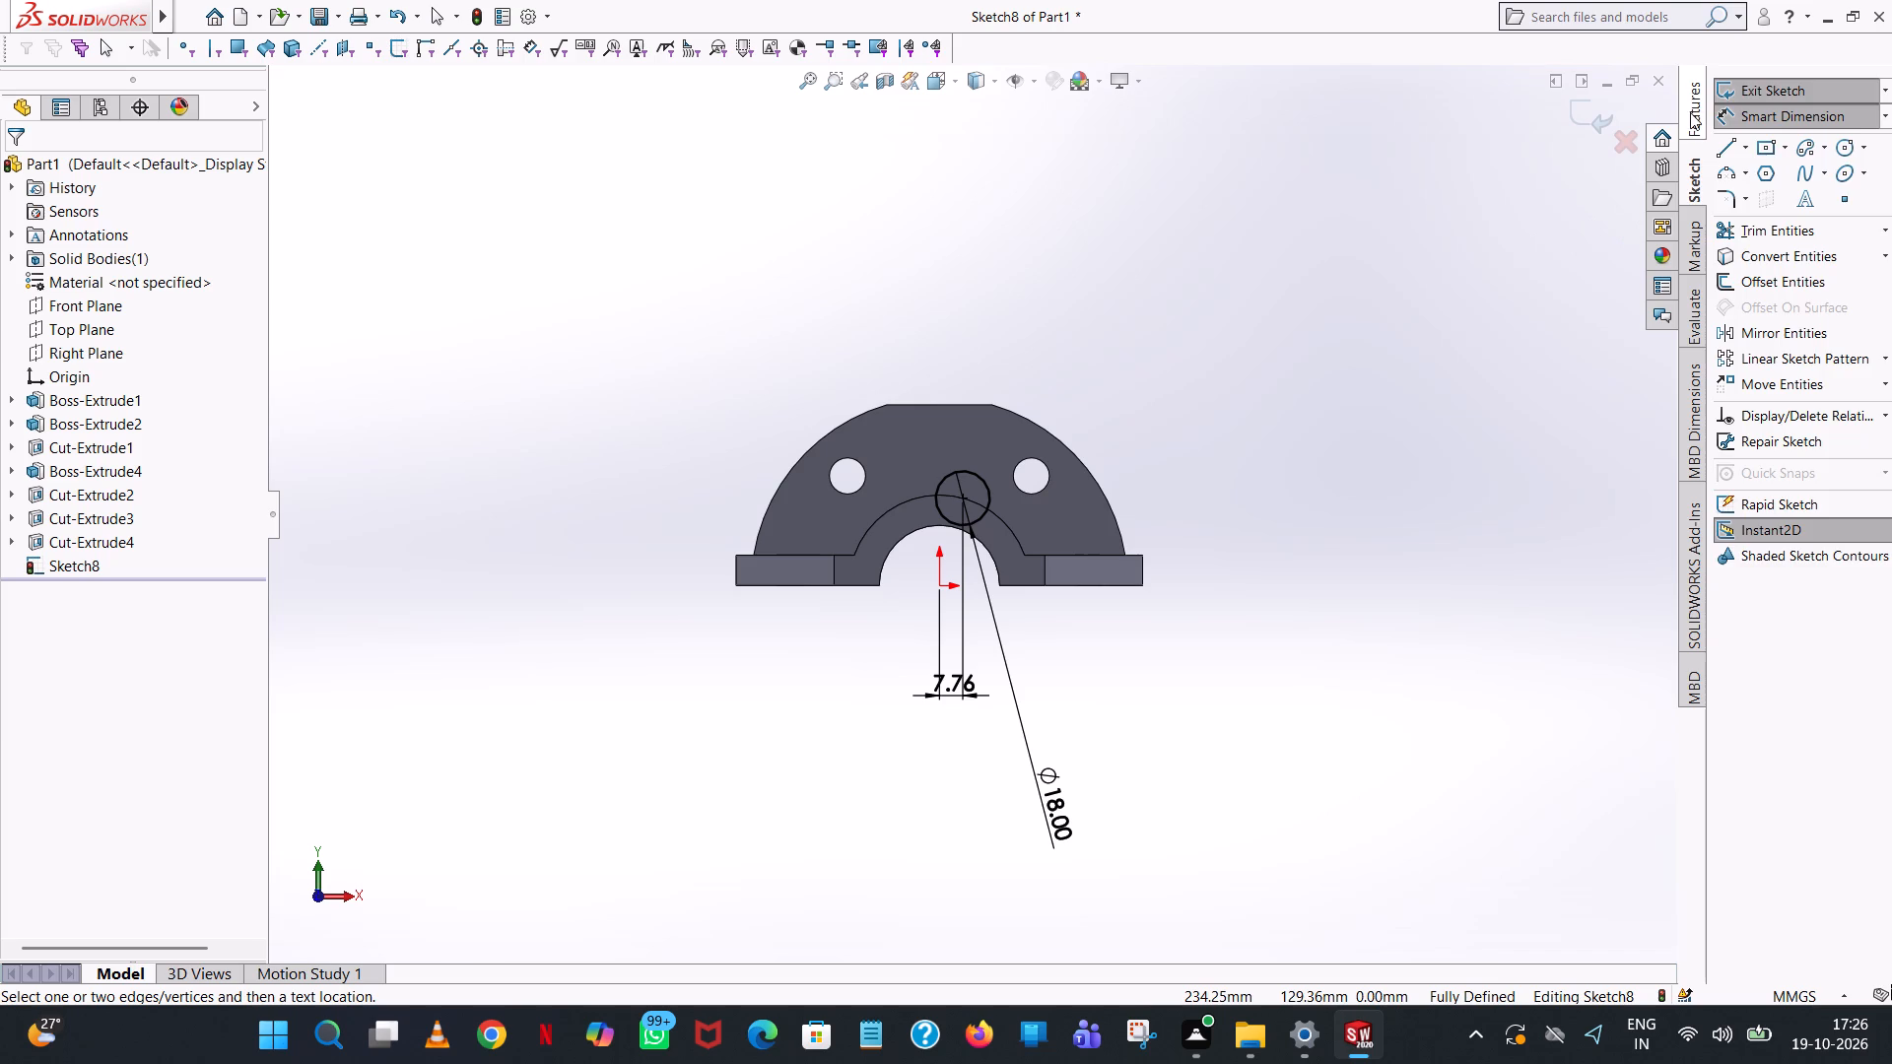
Extrude the 18 mm circle as a blind boss 50 mm deep, with the direction reversed toward the half-round plate.
{"action": "left_click", "coordinate": [1691, 112]}
{"action": "left_click", "coordinate": [1747, 90]}
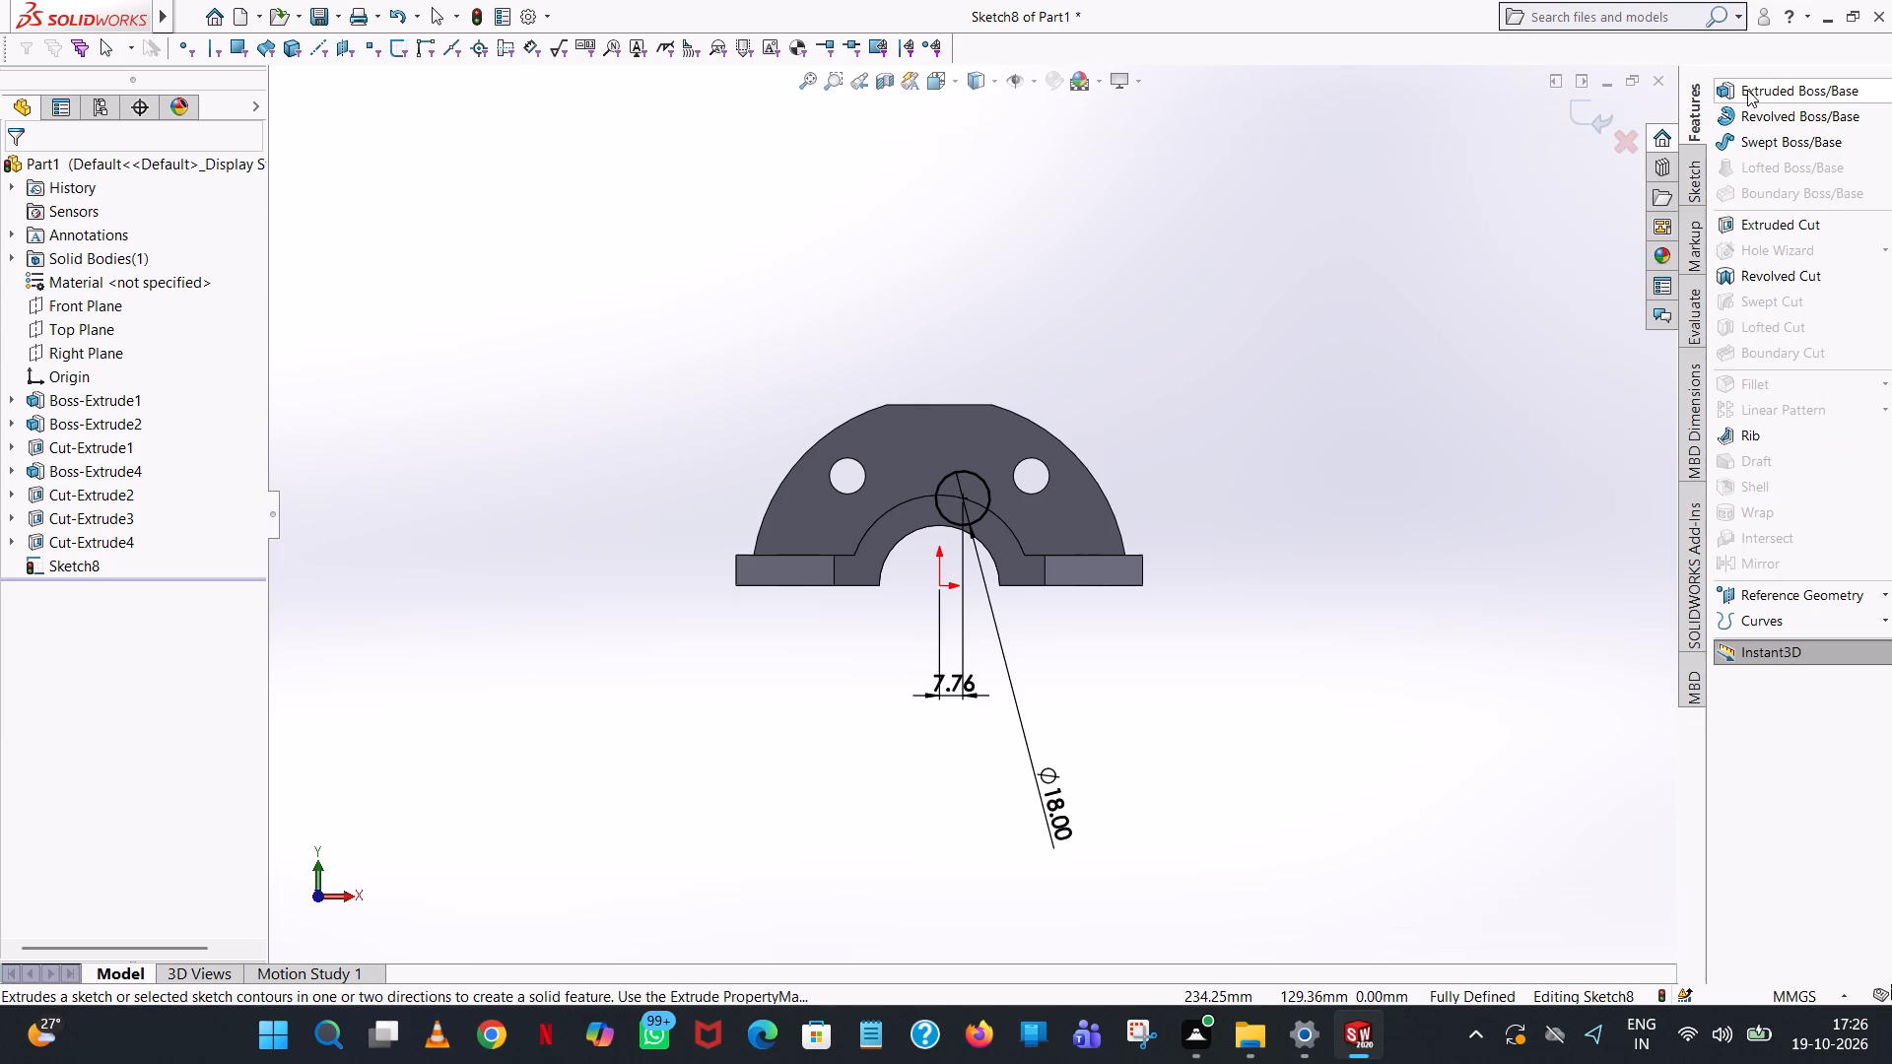
{"action": "middle_click_drag", "start_coordinate": [1129, 496], "coordinate": [1010, 532]}
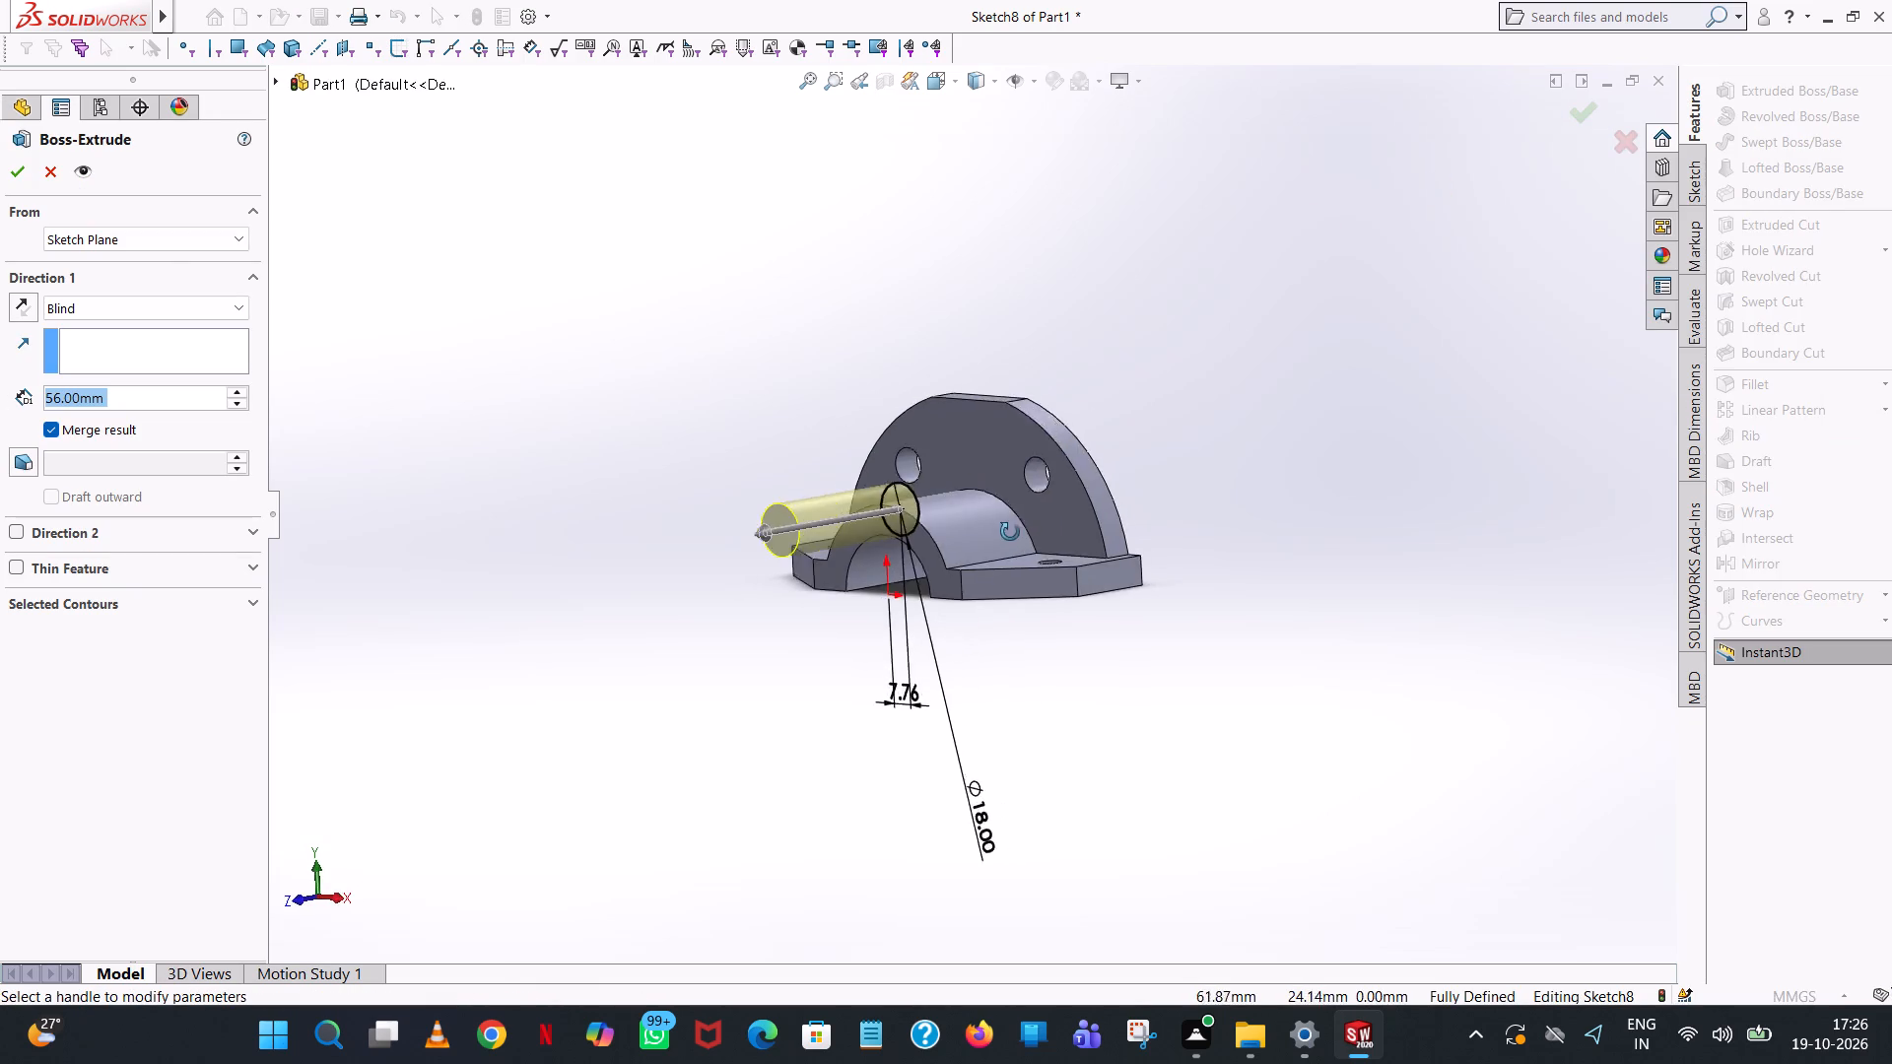
{"action": "middle_click_drag", "start_coordinate": [1010, 532], "coordinate": [959, 545]}
{"action": "left_click", "coordinate": [27, 302]}
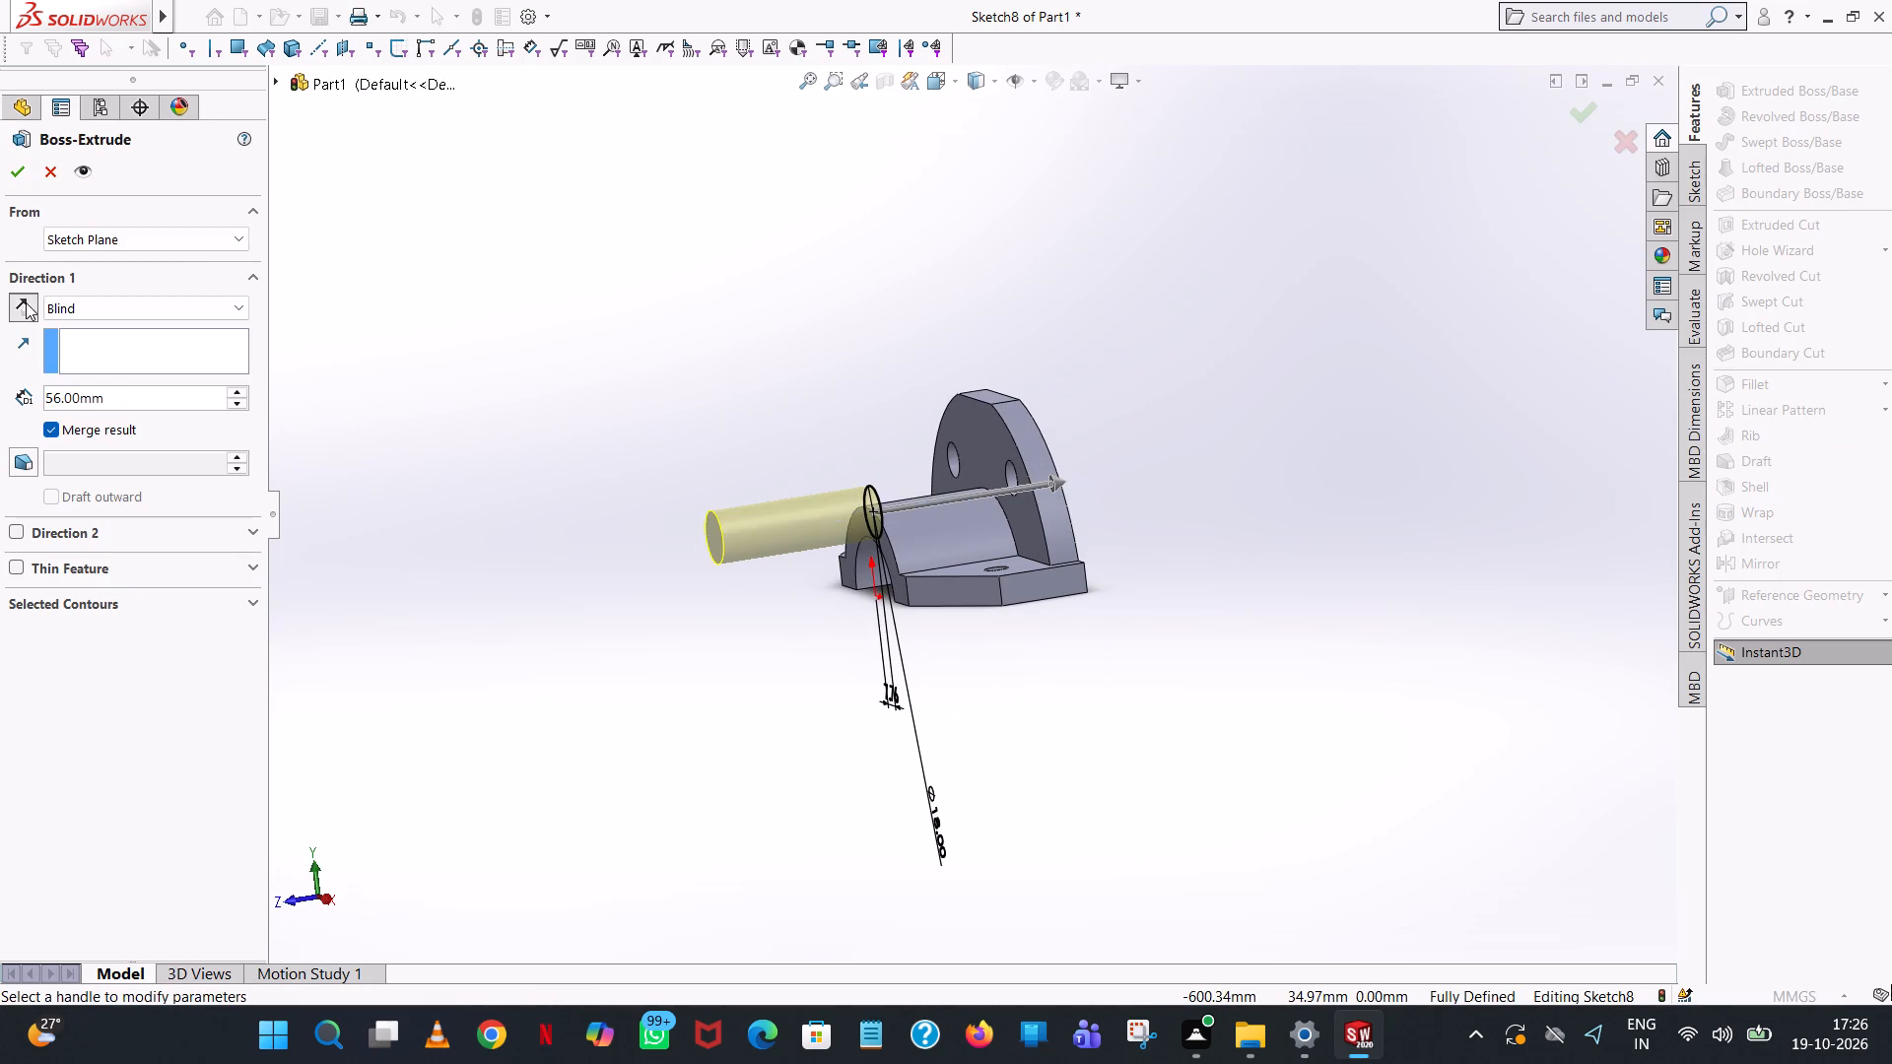
{"action": "middle_click_drag", "start_coordinate": [1060, 428], "coordinate": [1005, 475]}
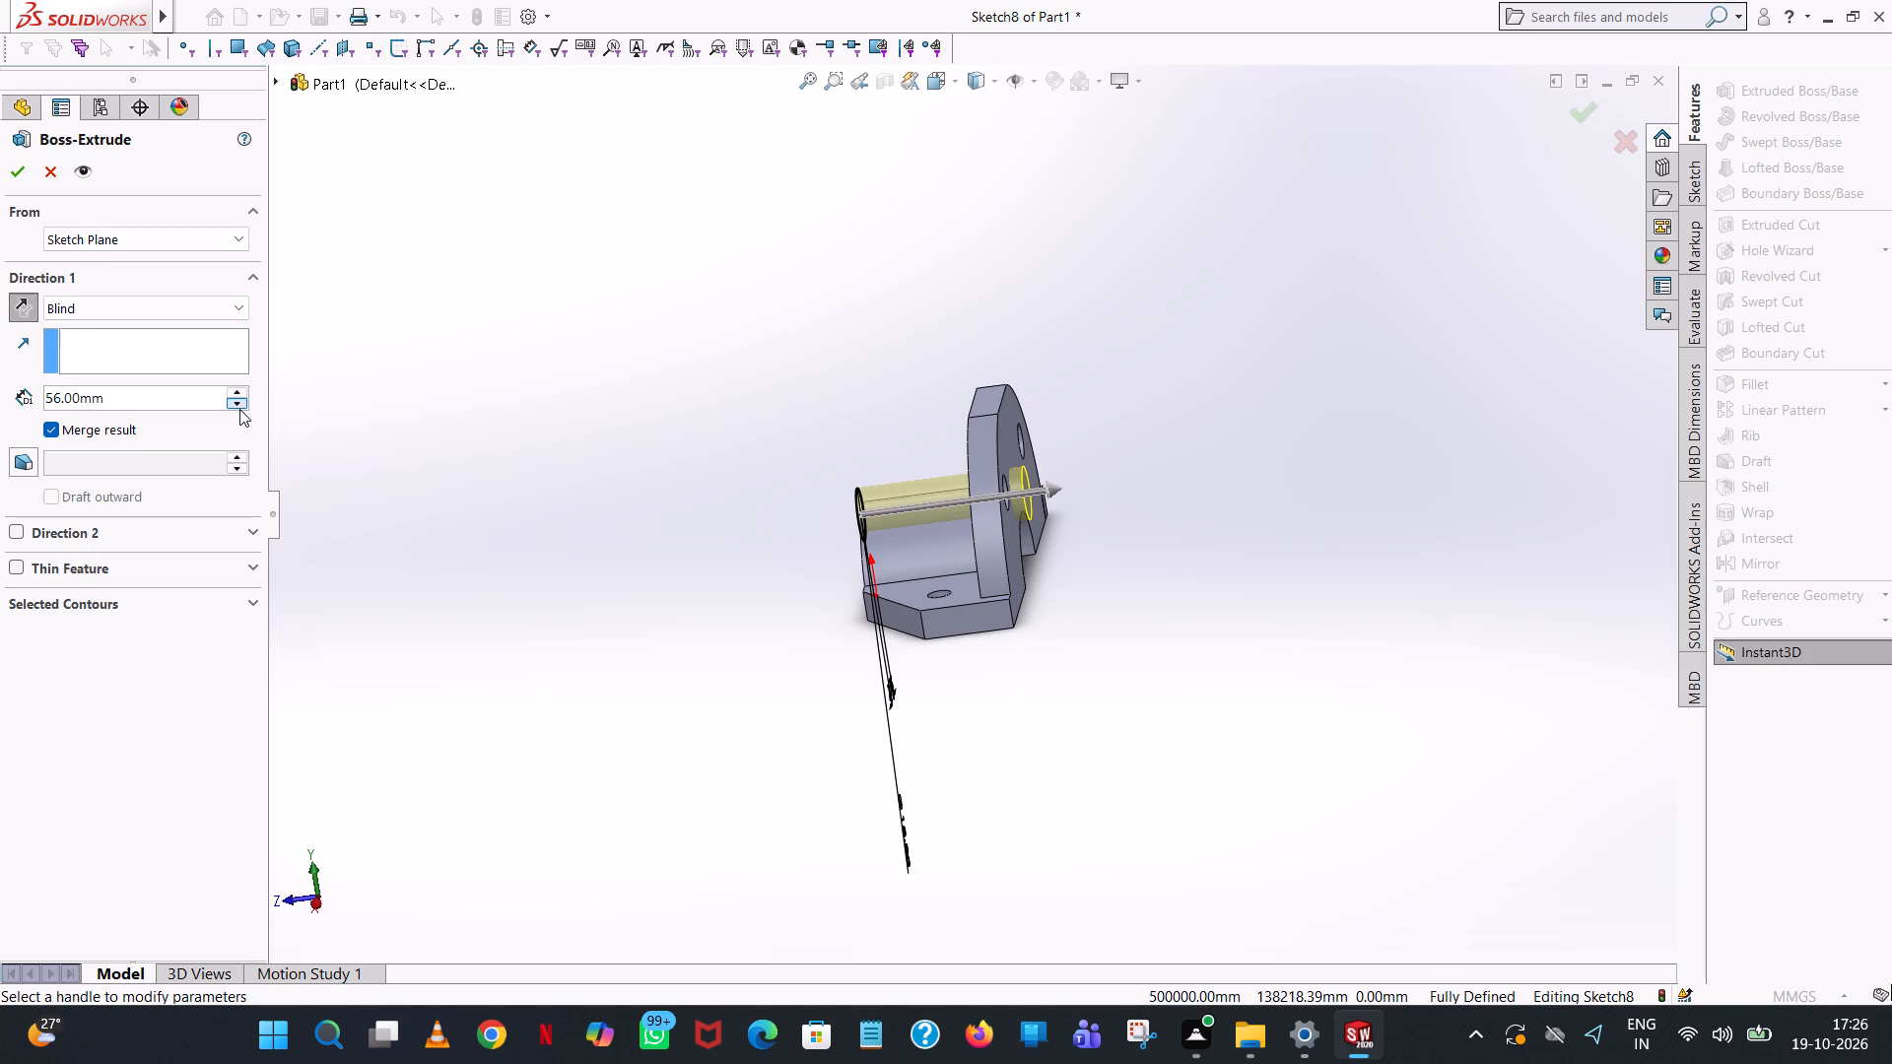
{"action": "left_click", "coordinate": [239, 409]}
{"action": "middle_click_drag", "start_coordinate": [339, 397], "coordinate": [358, 384]}
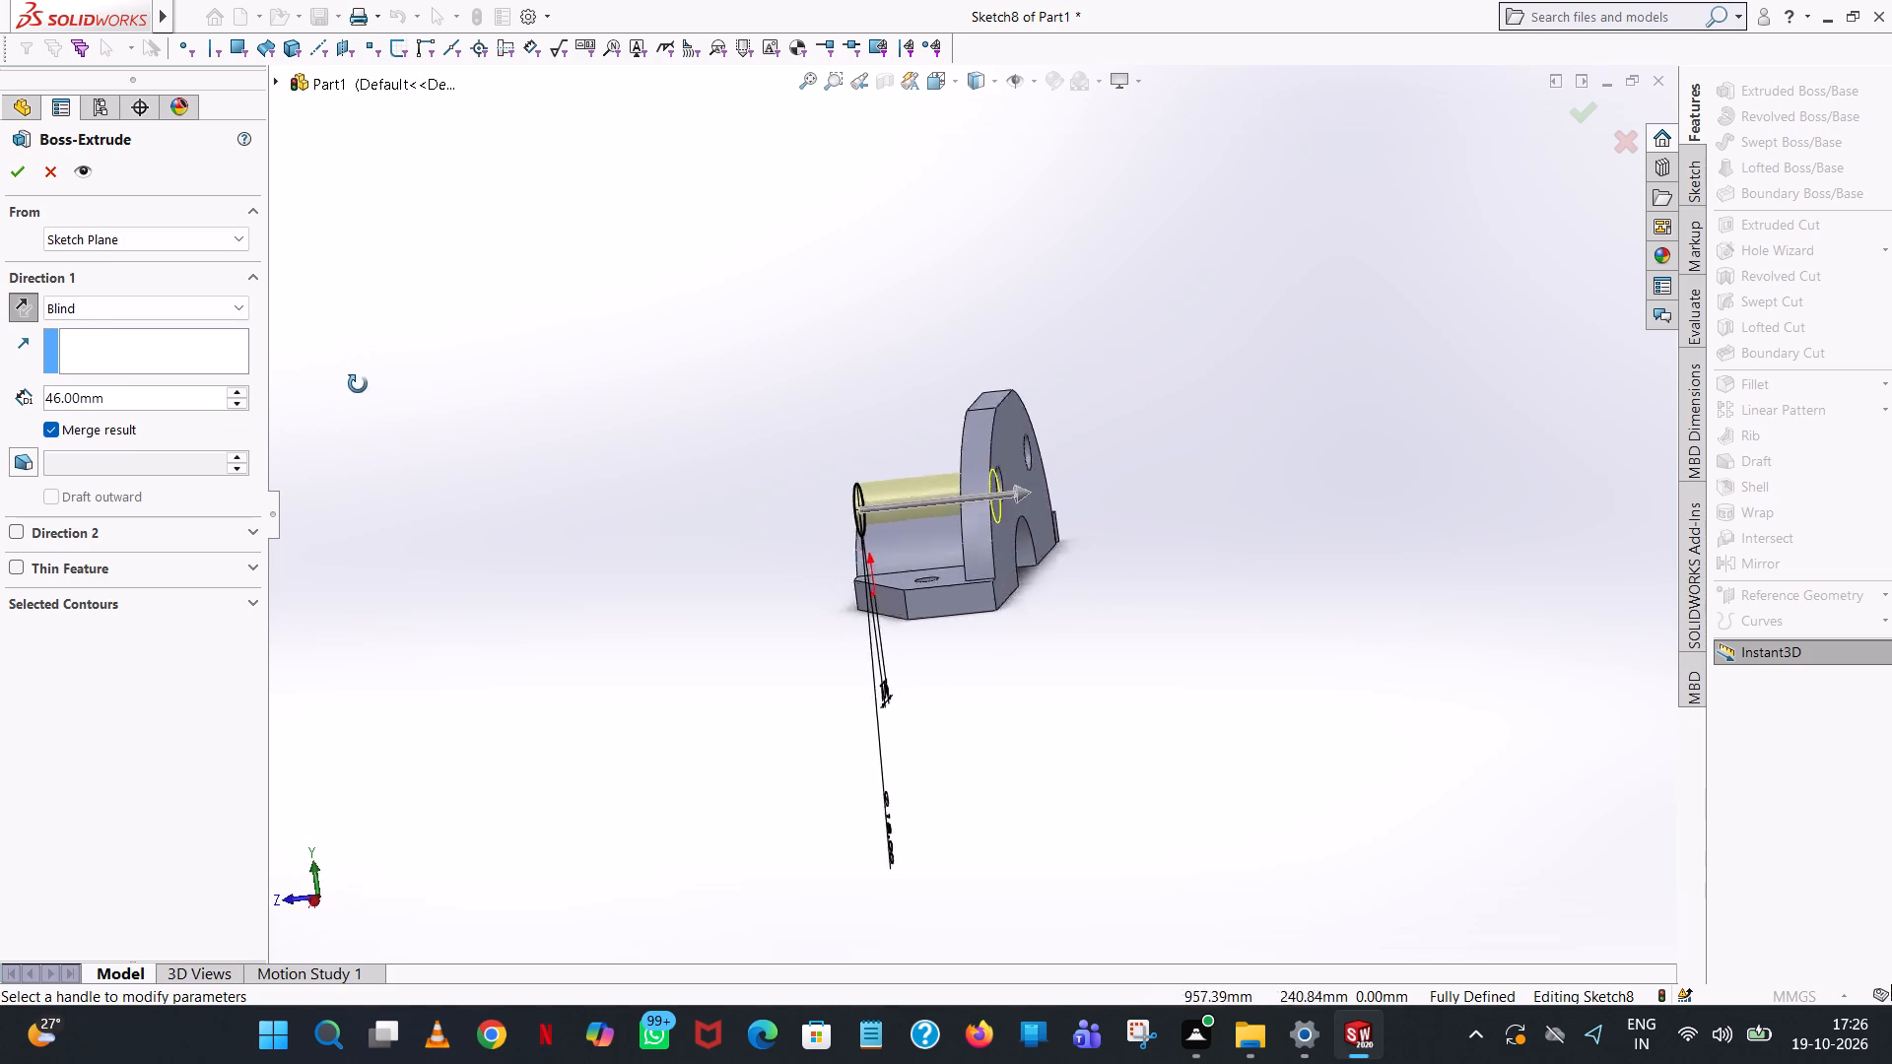
{"action": "middle_click_drag", "start_coordinate": [358, 384], "coordinate": [379, 400]}
{"action": "scroll", "coordinate": [919, 439], "scroll_direction": "down", "scroll_amount": 7}
{"action": "scroll", "coordinate": [1091, 616], "scroll_direction": "down", "scroll_amount": 2}
{"action": "middle_click_drag", "start_coordinate": [1076, 622], "coordinate": [1219, 553]}
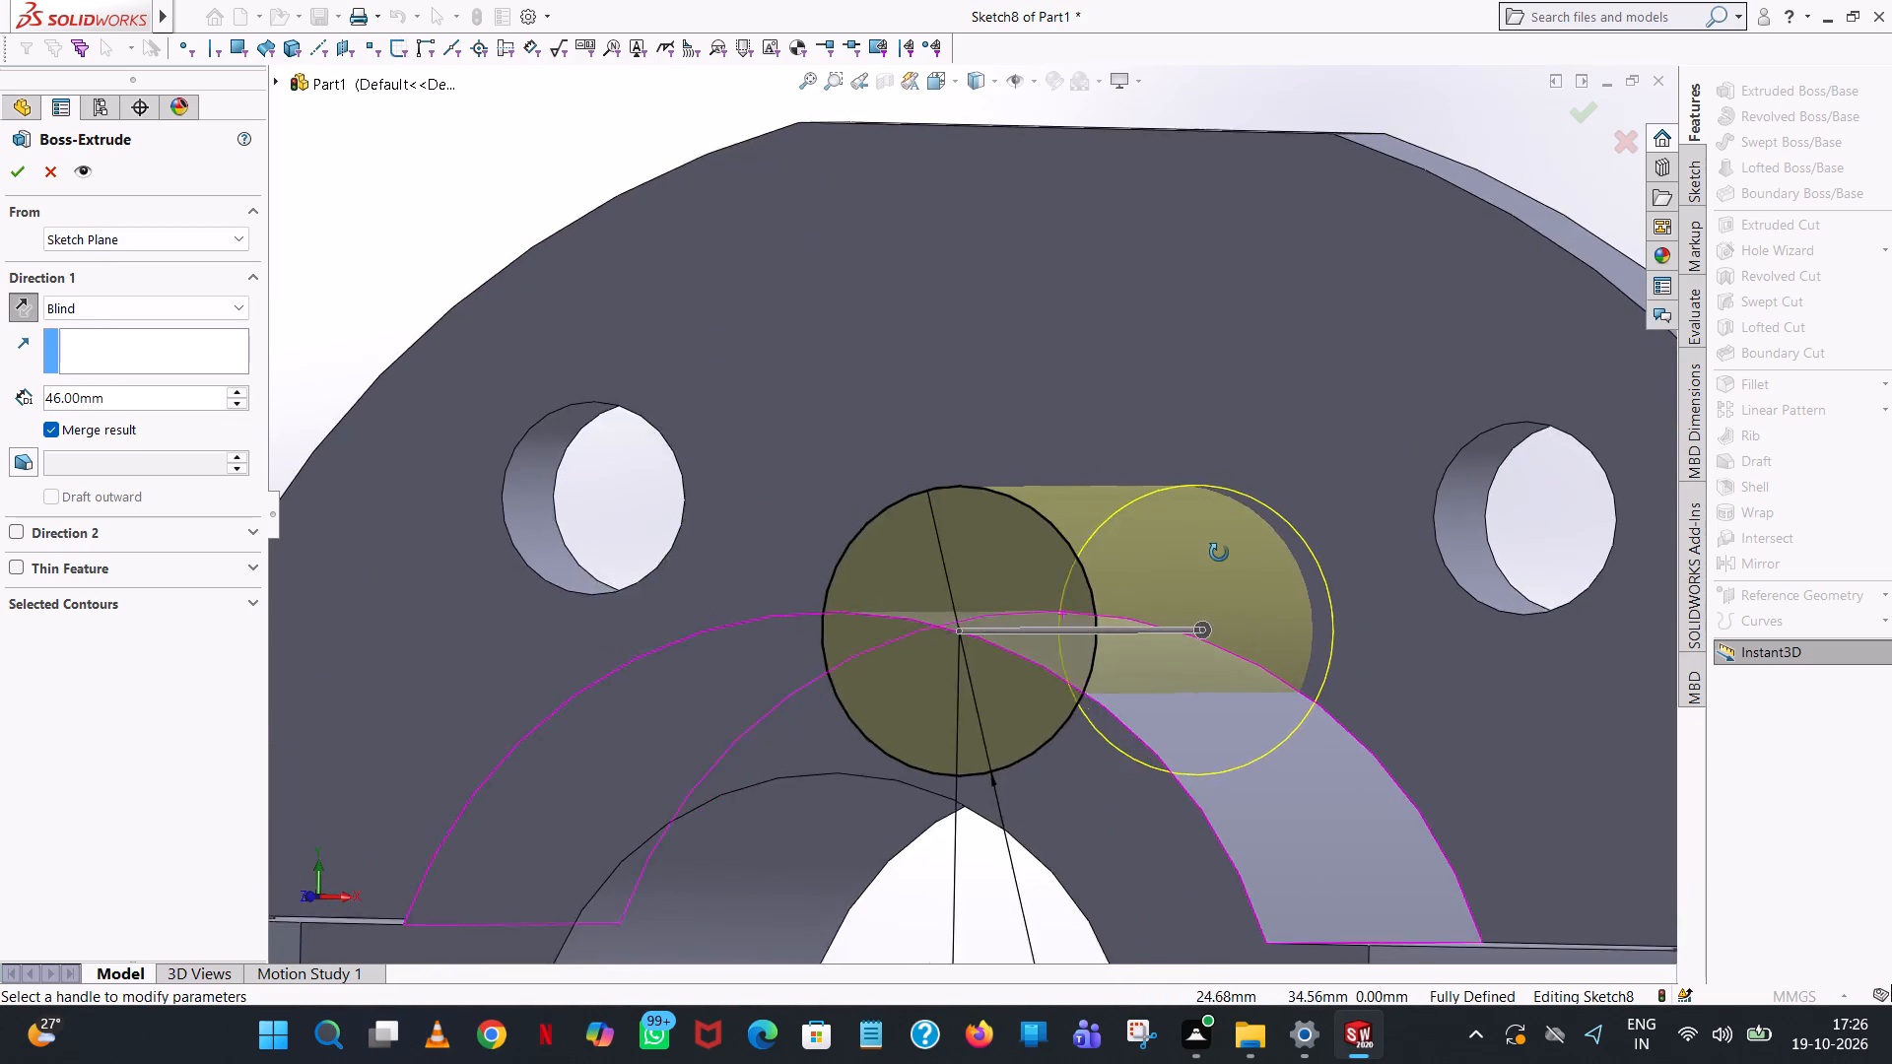
{"action": "middle_click_drag", "start_coordinate": [1219, 553], "coordinate": [1293, 859]}
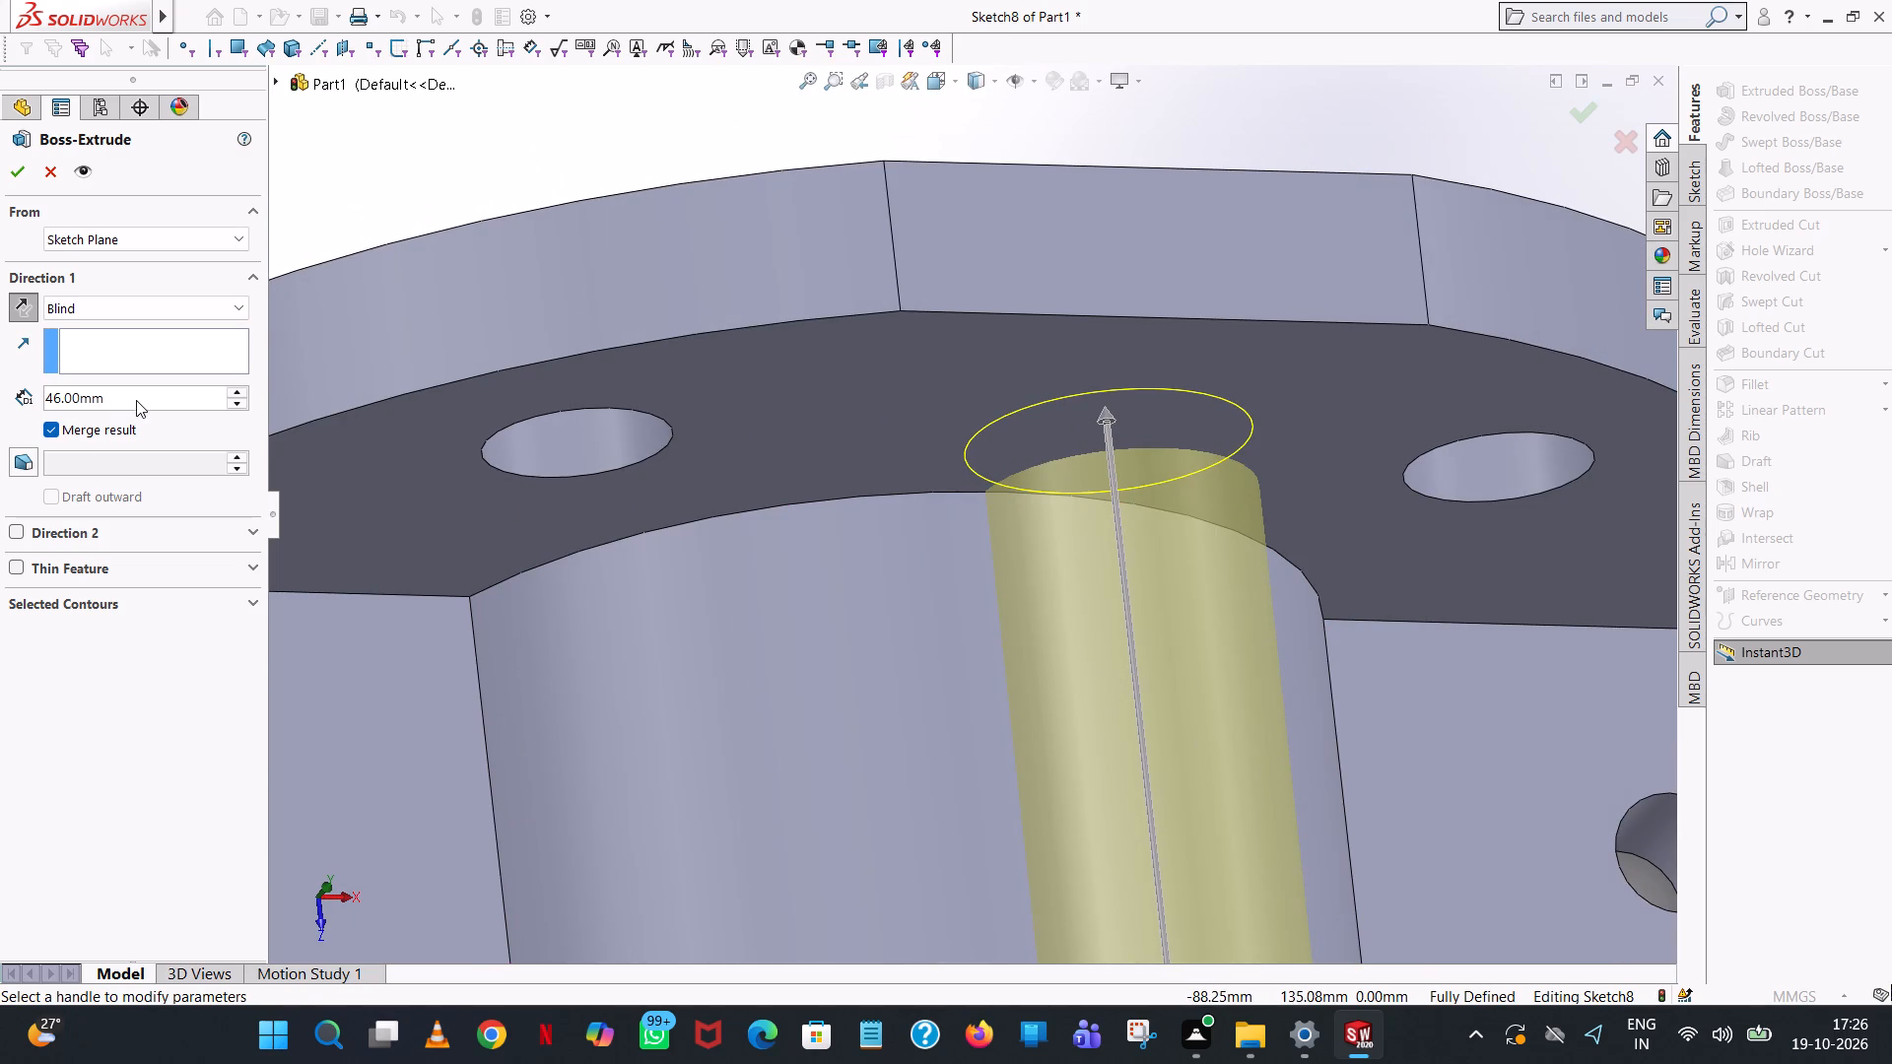
{"action": "double_click", "coordinate": [139, 397]}
{"action": "type", "text": "50"}
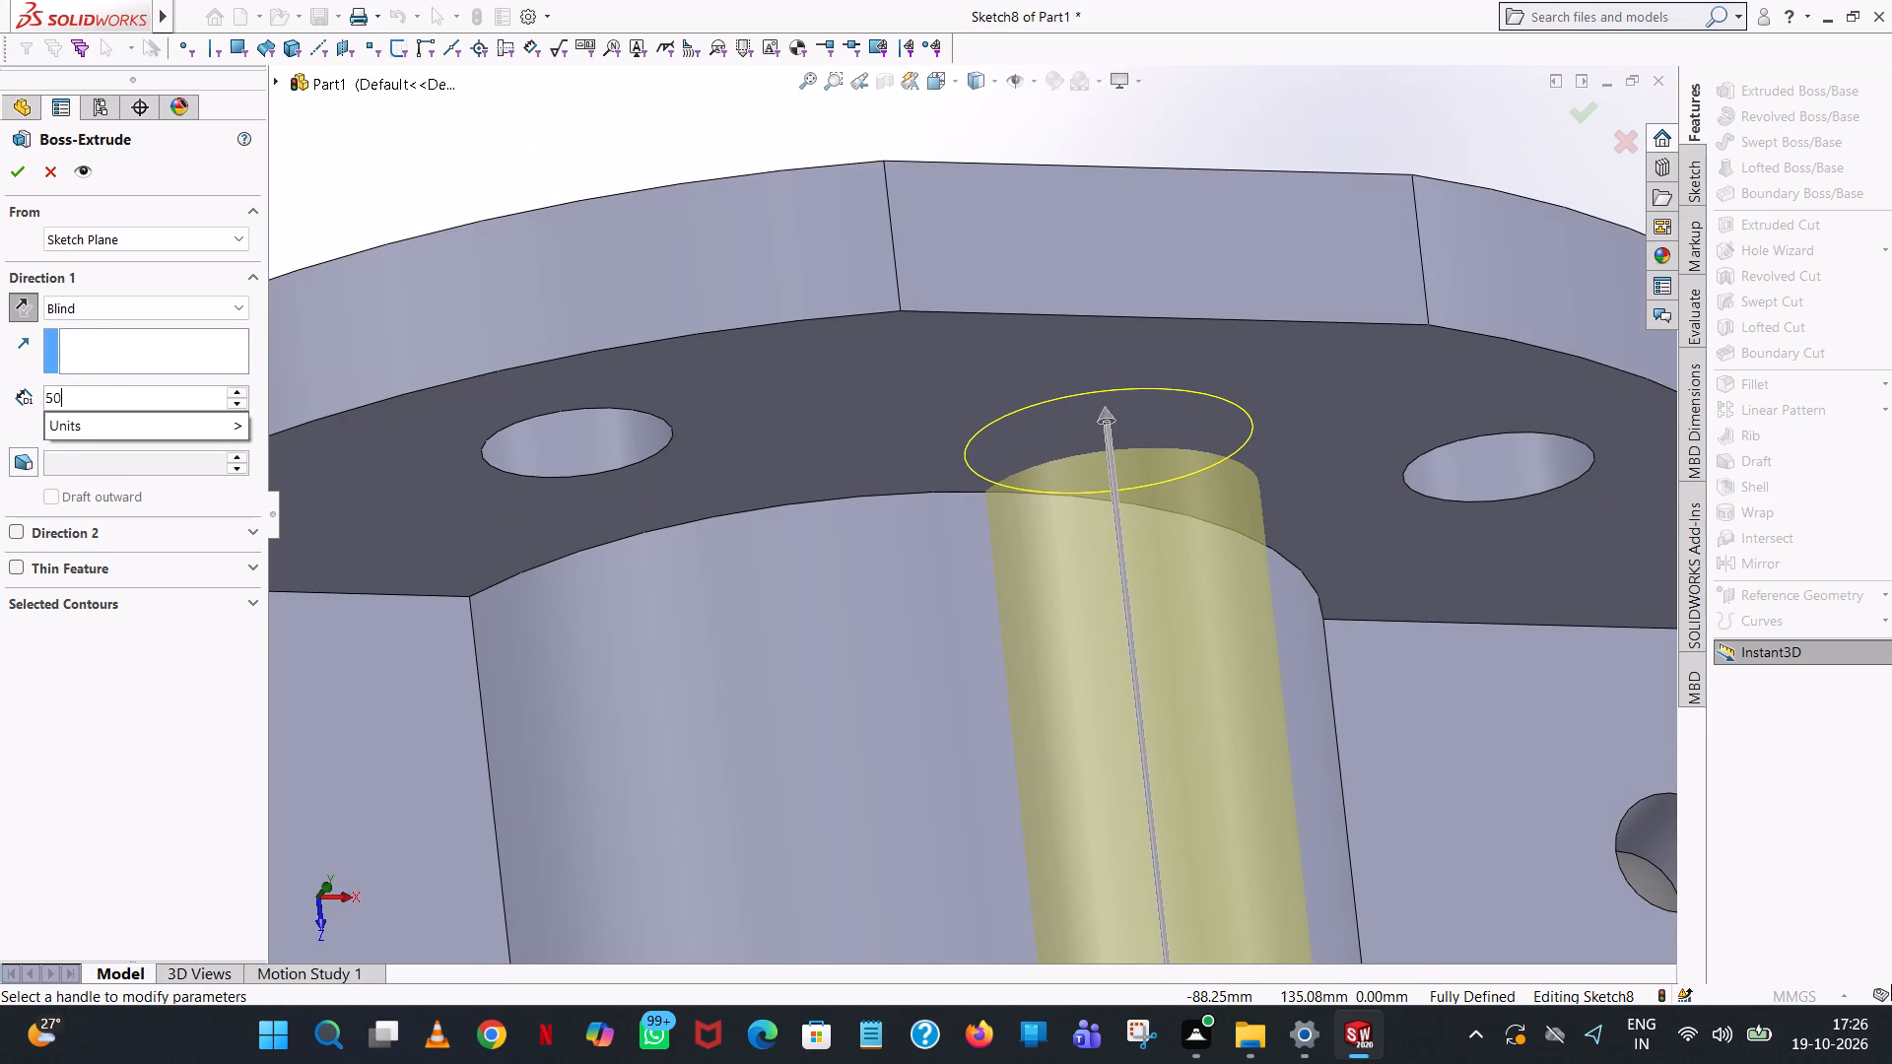
{"action": "left_click", "coordinate": [508, 167]}
{"action": "scroll", "coordinate": [510, 166], "scroll_direction": "up", "scroll_amount": 3}
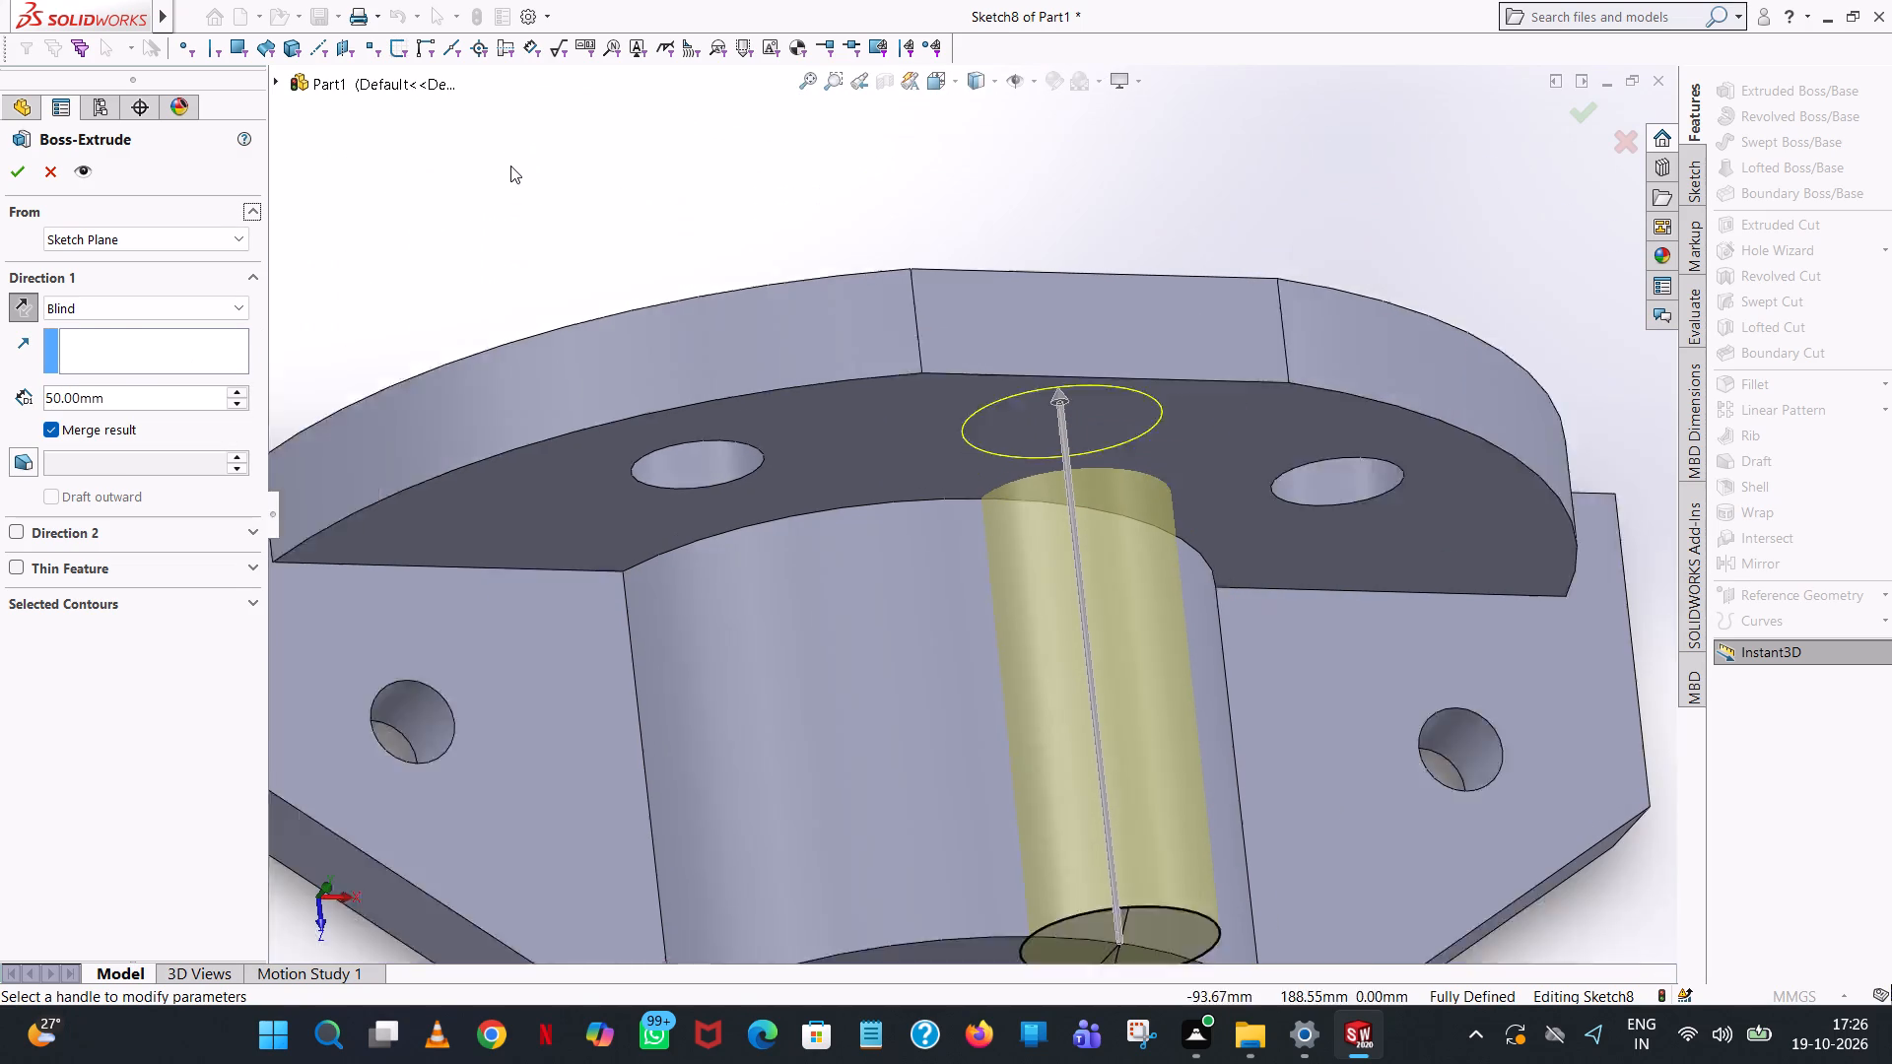
{"action": "scroll", "coordinate": [510, 166], "scroll_direction": "up", "scroll_amount": 1}
{"action": "middle_click_drag", "start_coordinate": [1126, 194], "coordinate": [1088, 438]}
{"action": "middle_click_drag", "start_coordinate": [1088, 438], "coordinate": [1041, 253]}
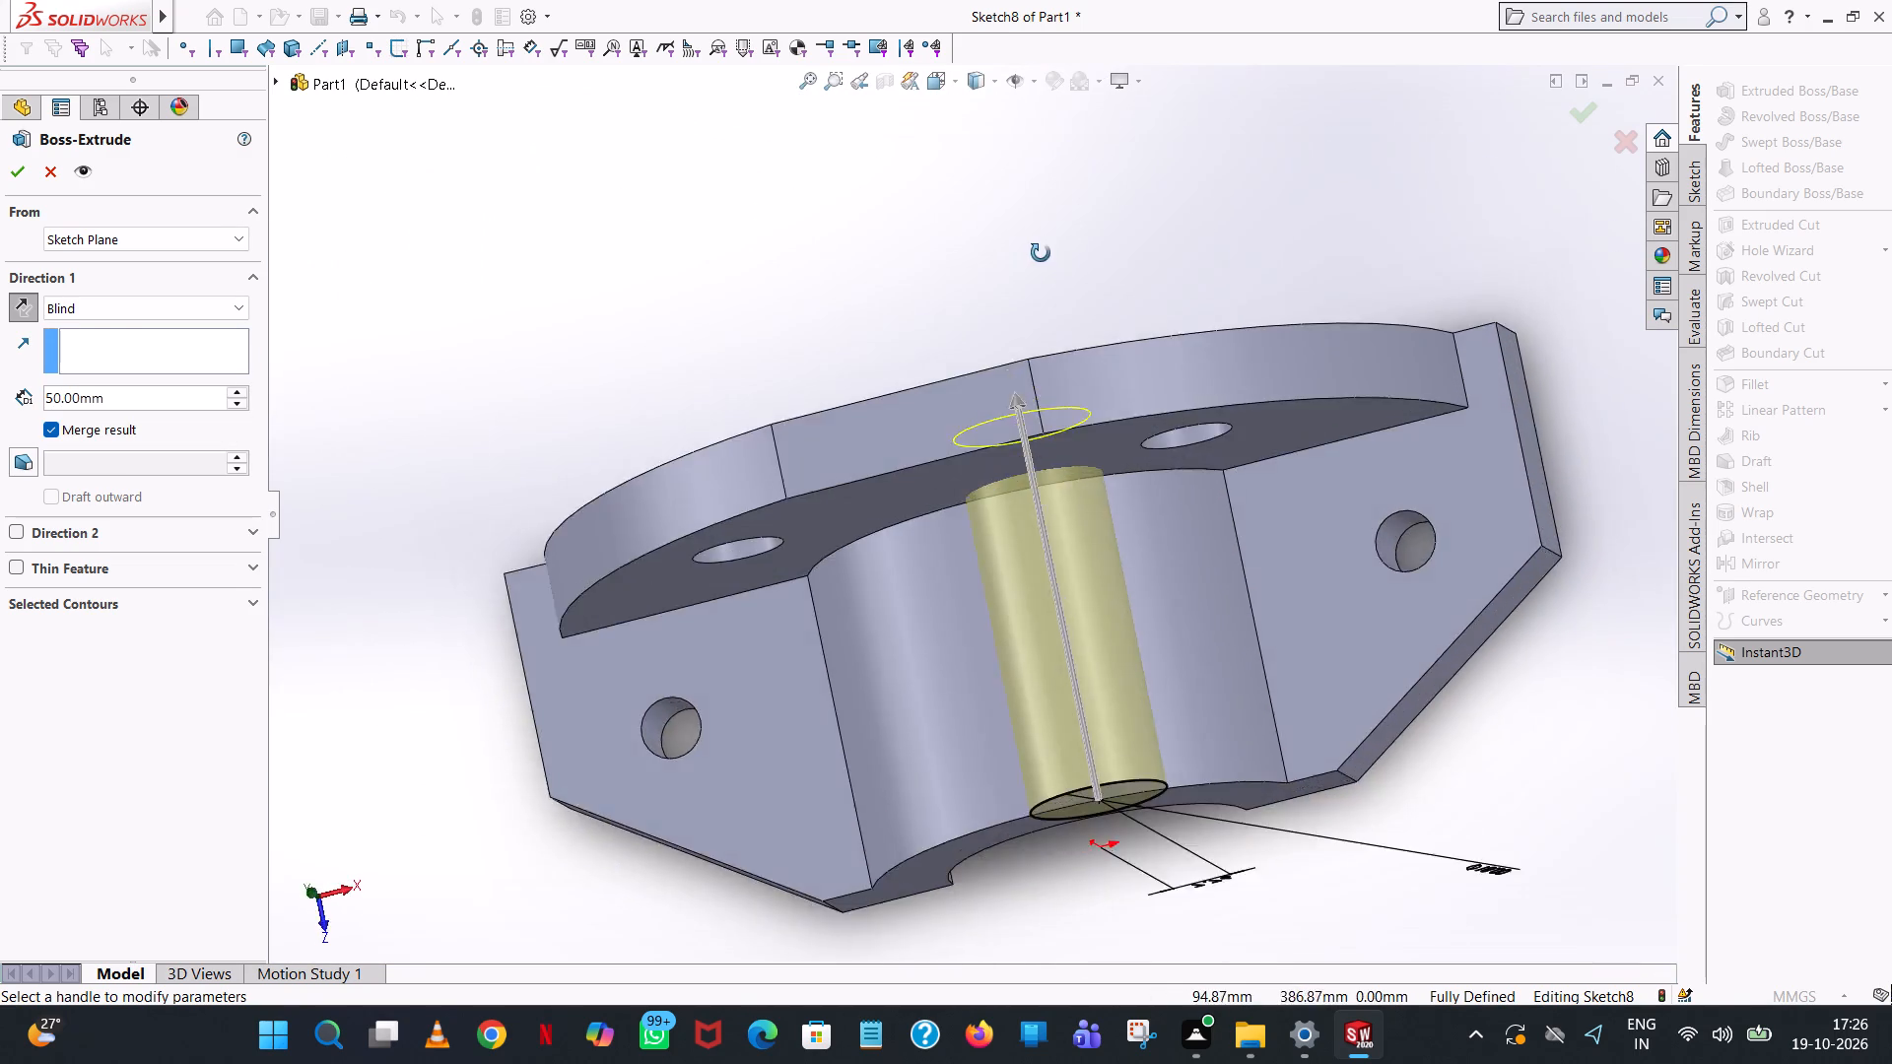
{"action": "middle_click_drag", "start_coordinate": [1041, 253], "coordinate": [865, 350]}
{"action": "scroll", "coordinate": [821, 389], "scroll_direction": "down", "scroll_amount": 1}
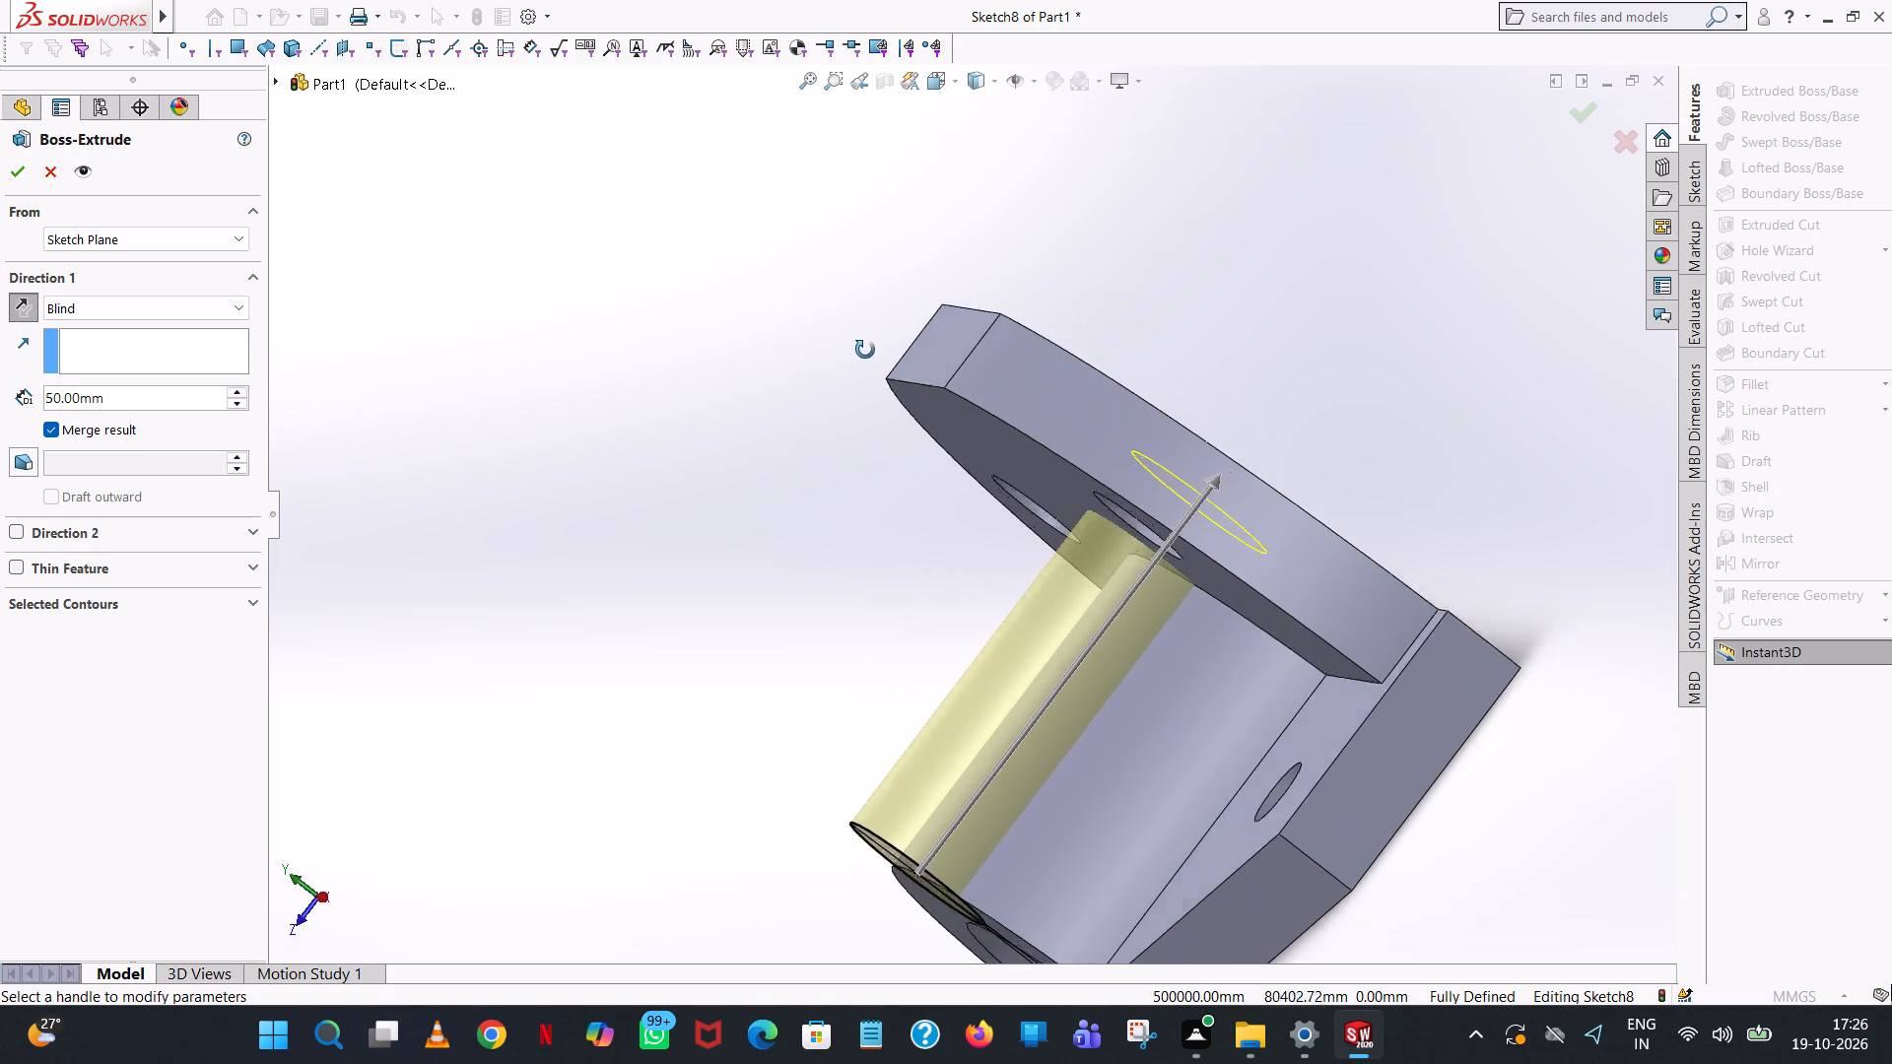
{"action": "middle_click_drag", "start_coordinate": [865, 350], "coordinate": [858, 373]}
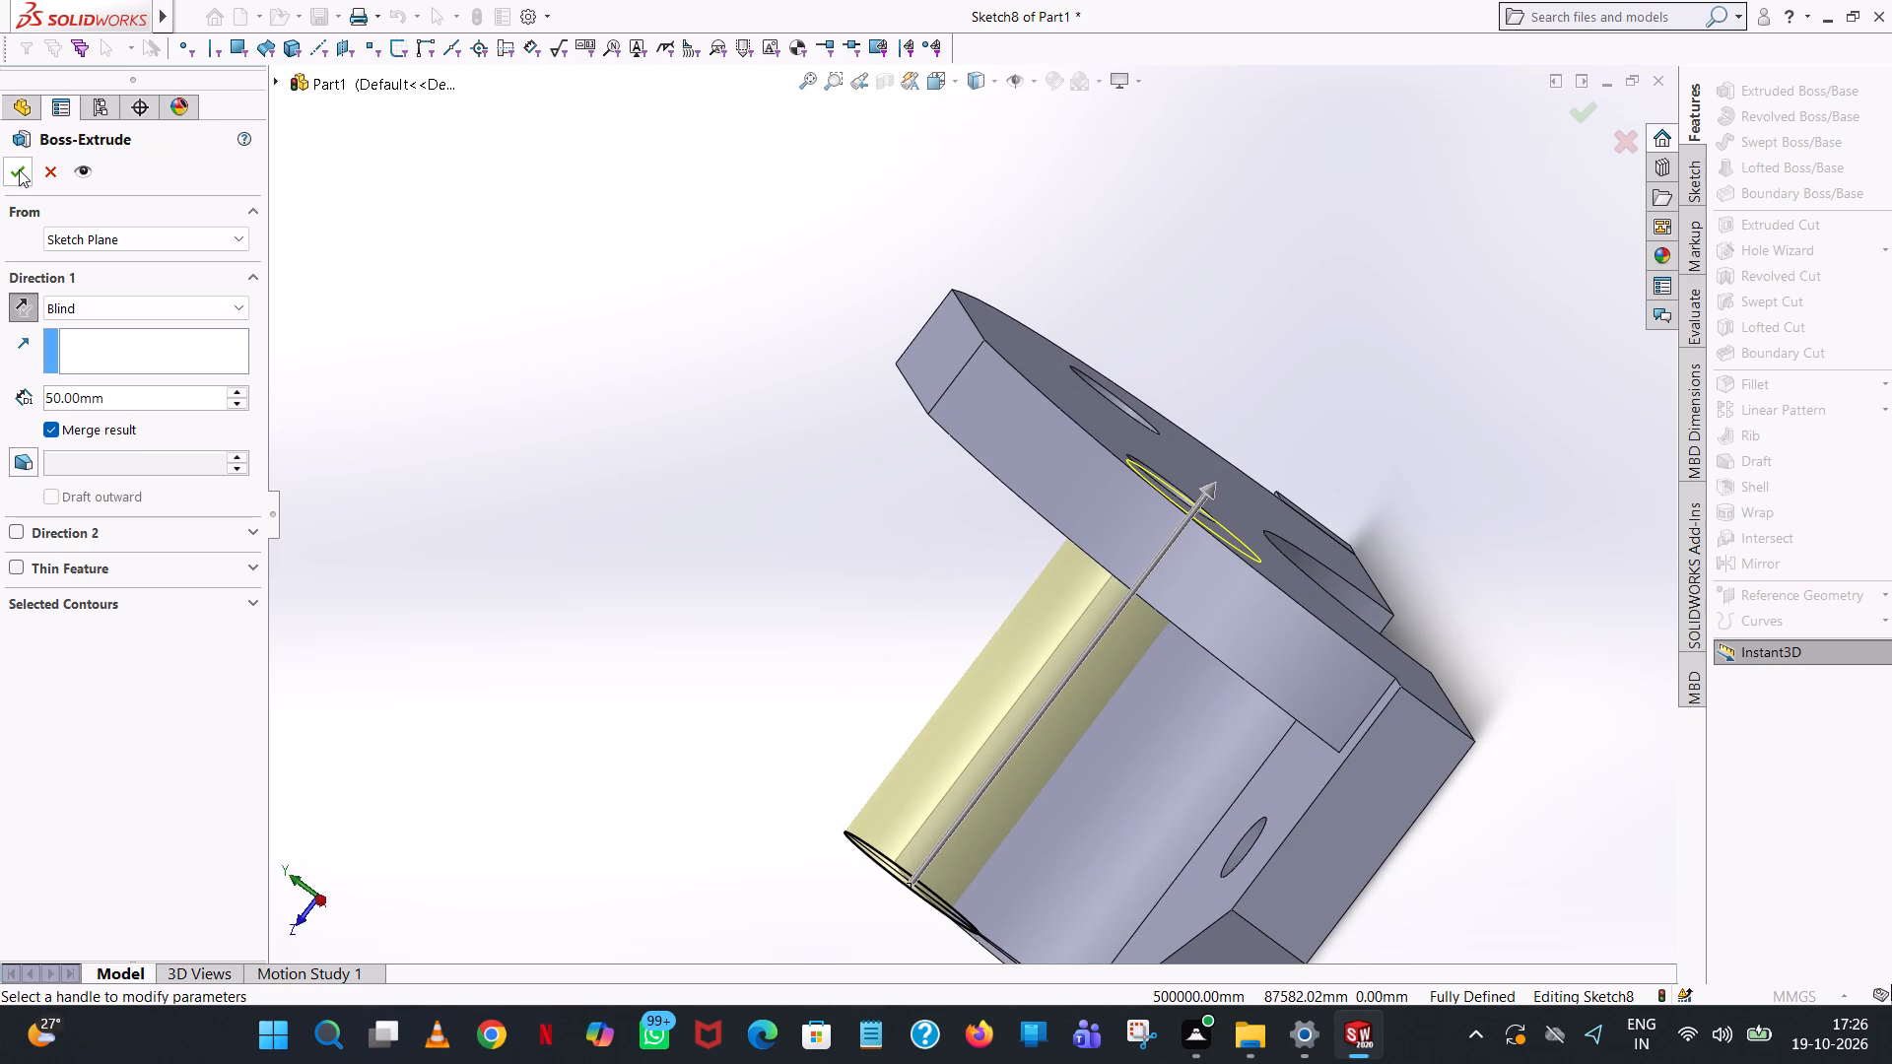
{"action": "left_click", "coordinate": [19, 169]}
{"action": "left_click", "coordinate": [1333, 282]}
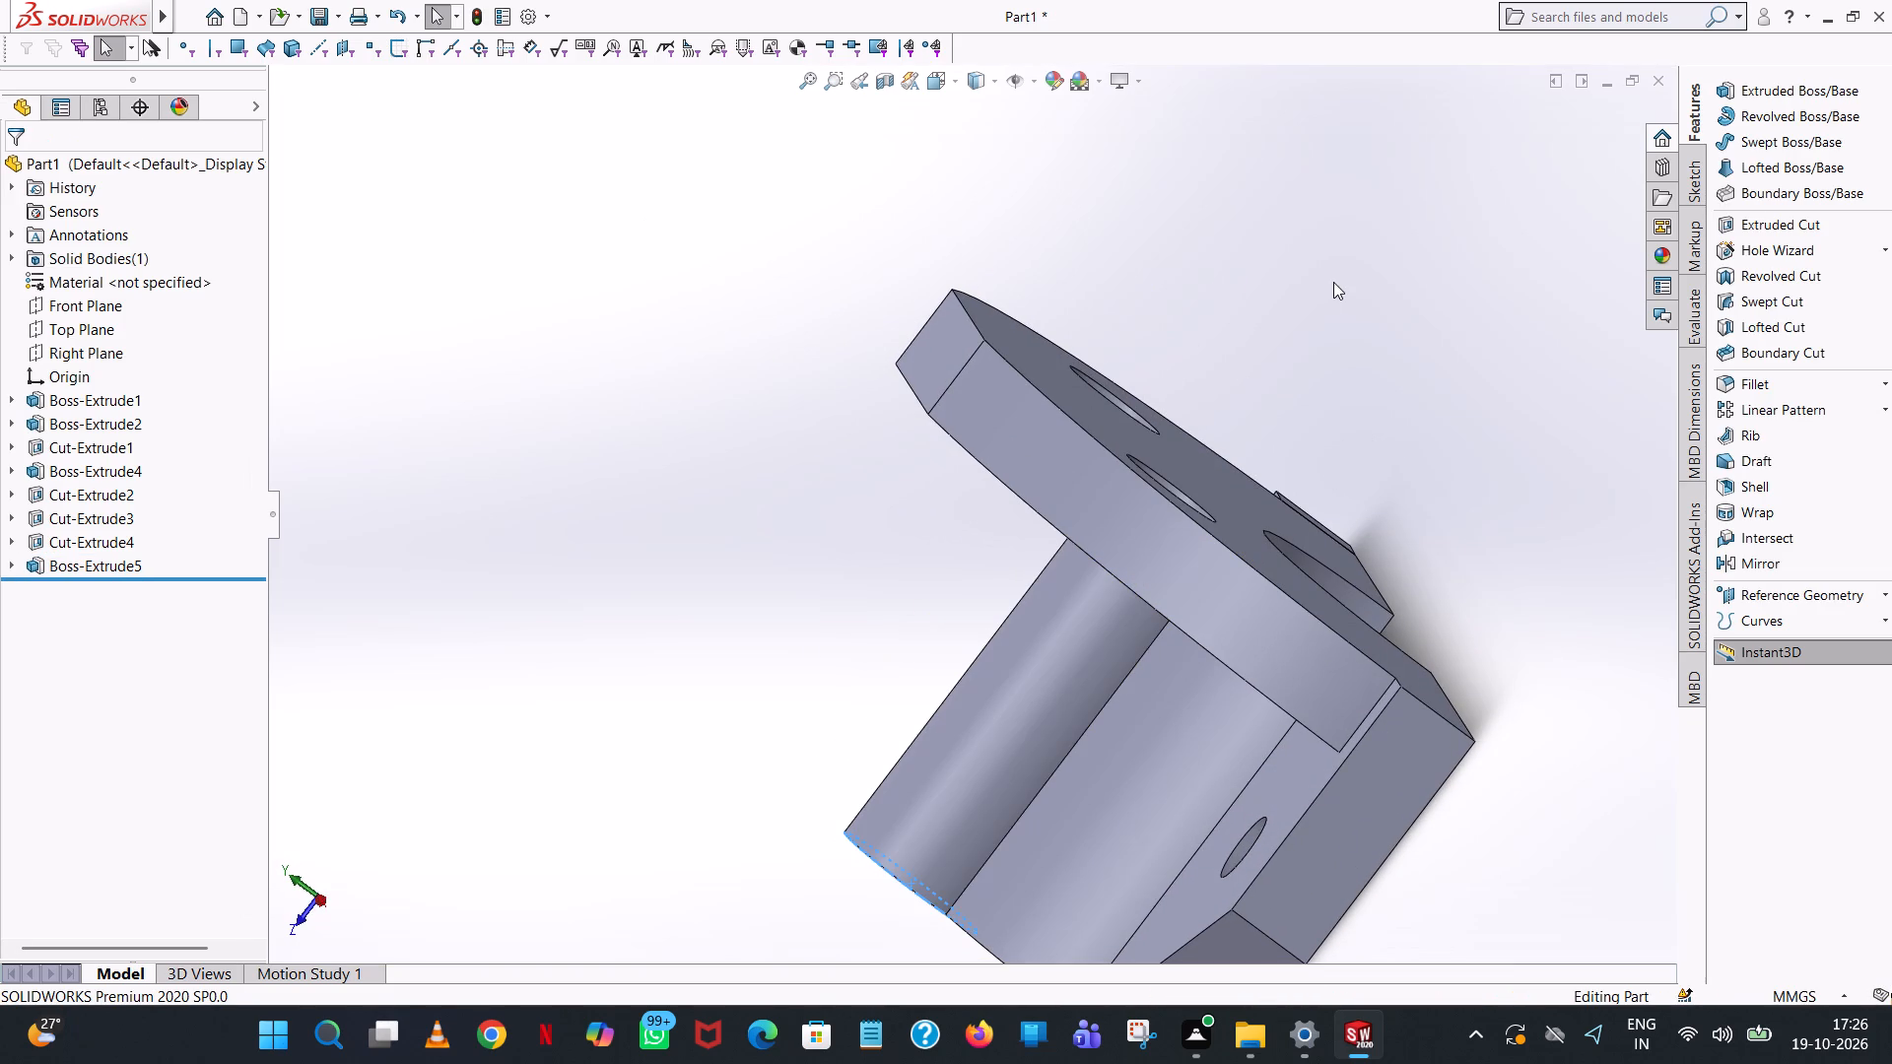
Start an extruded-cut sketch on the front face of the merged bosses and view it face-on.
{"action": "middle_click_drag", "start_coordinate": [1333, 286], "coordinate": [1437, 279]}
{"action": "scroll", "coordinate": [1434, 279], "scroll_direction": "up", "scroll_amount": 5}
{"action": "scroll", "coordinate": [1315, 364], "scroll_direction": "down", "scroll_amount": 1}
{"action": "middle_click_drag", "start_coordinate": [1314, 366], "coordinate": [1452, 162]}
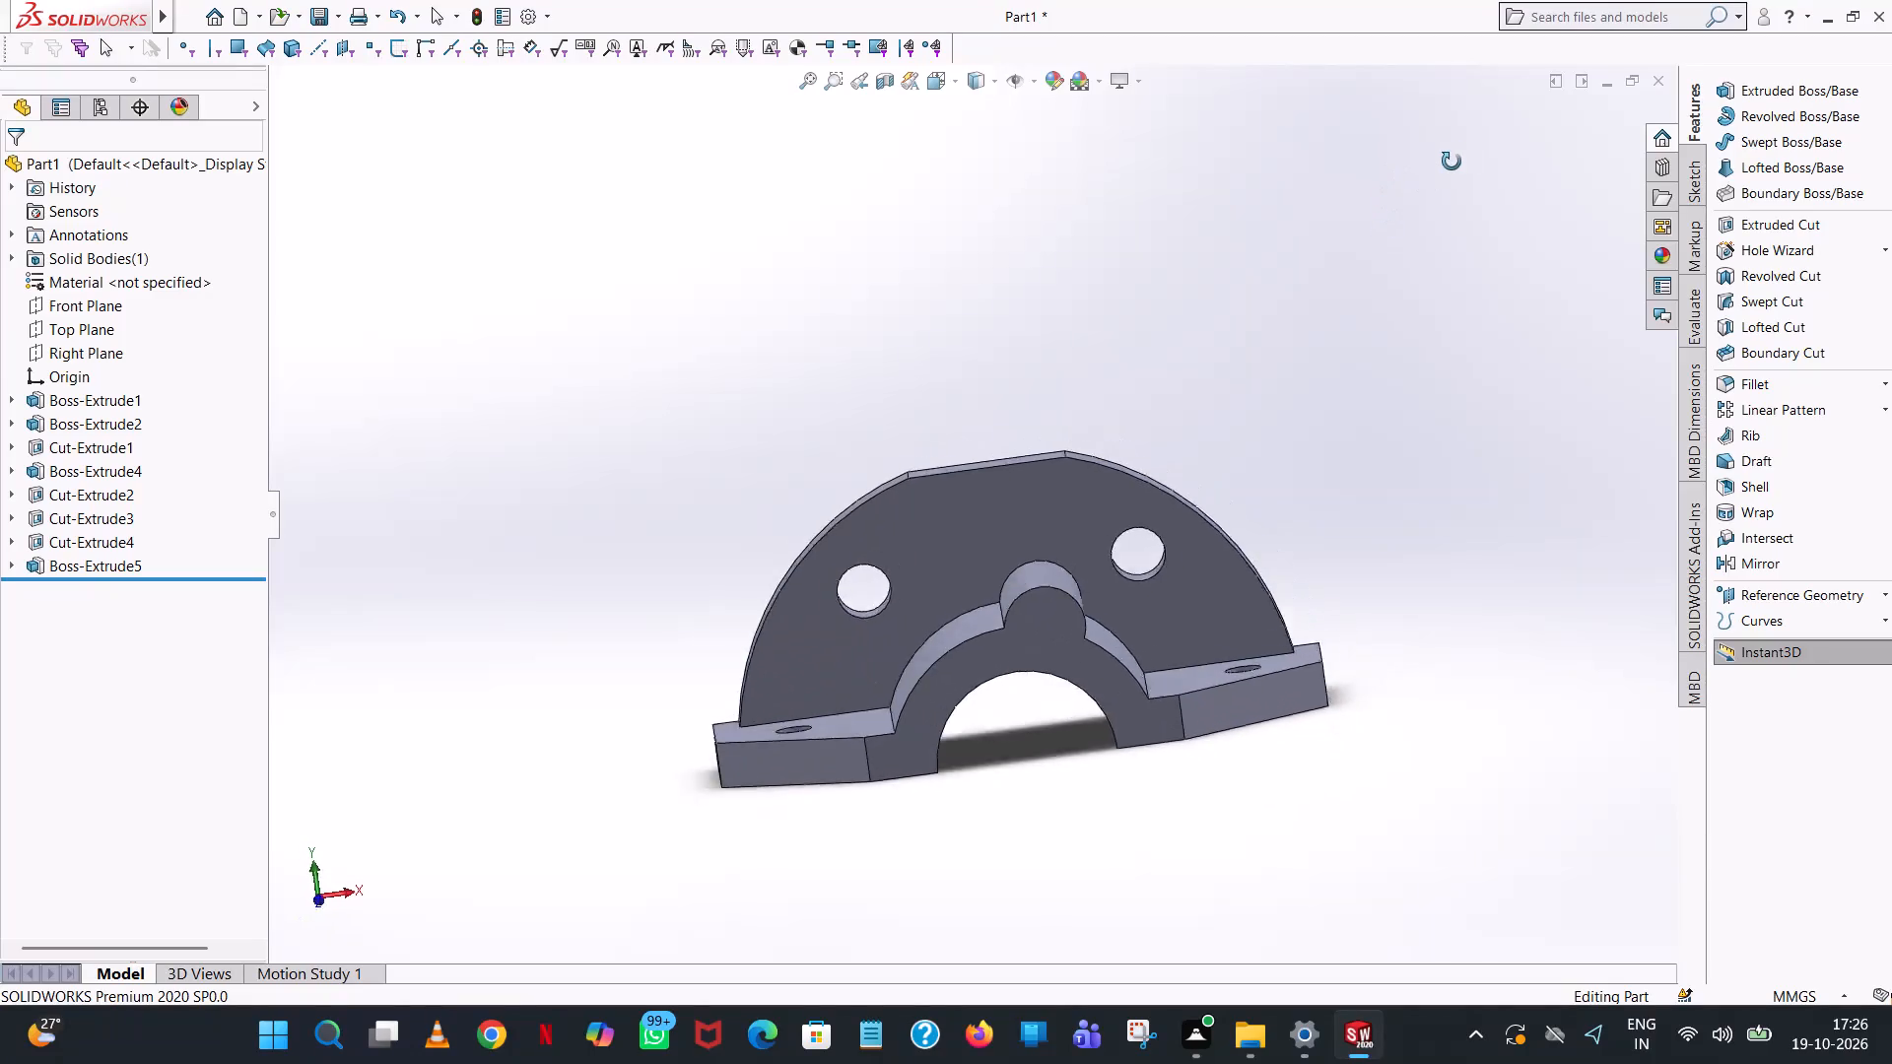
{"action": "middle_click_drag", "start_coordinate": [1452, 162], "coordinate": [1462, 153]}
{"action": "scroll", "coordinate": [1462, 154], "scroll_direction": "up", "scroll_amount": 1}
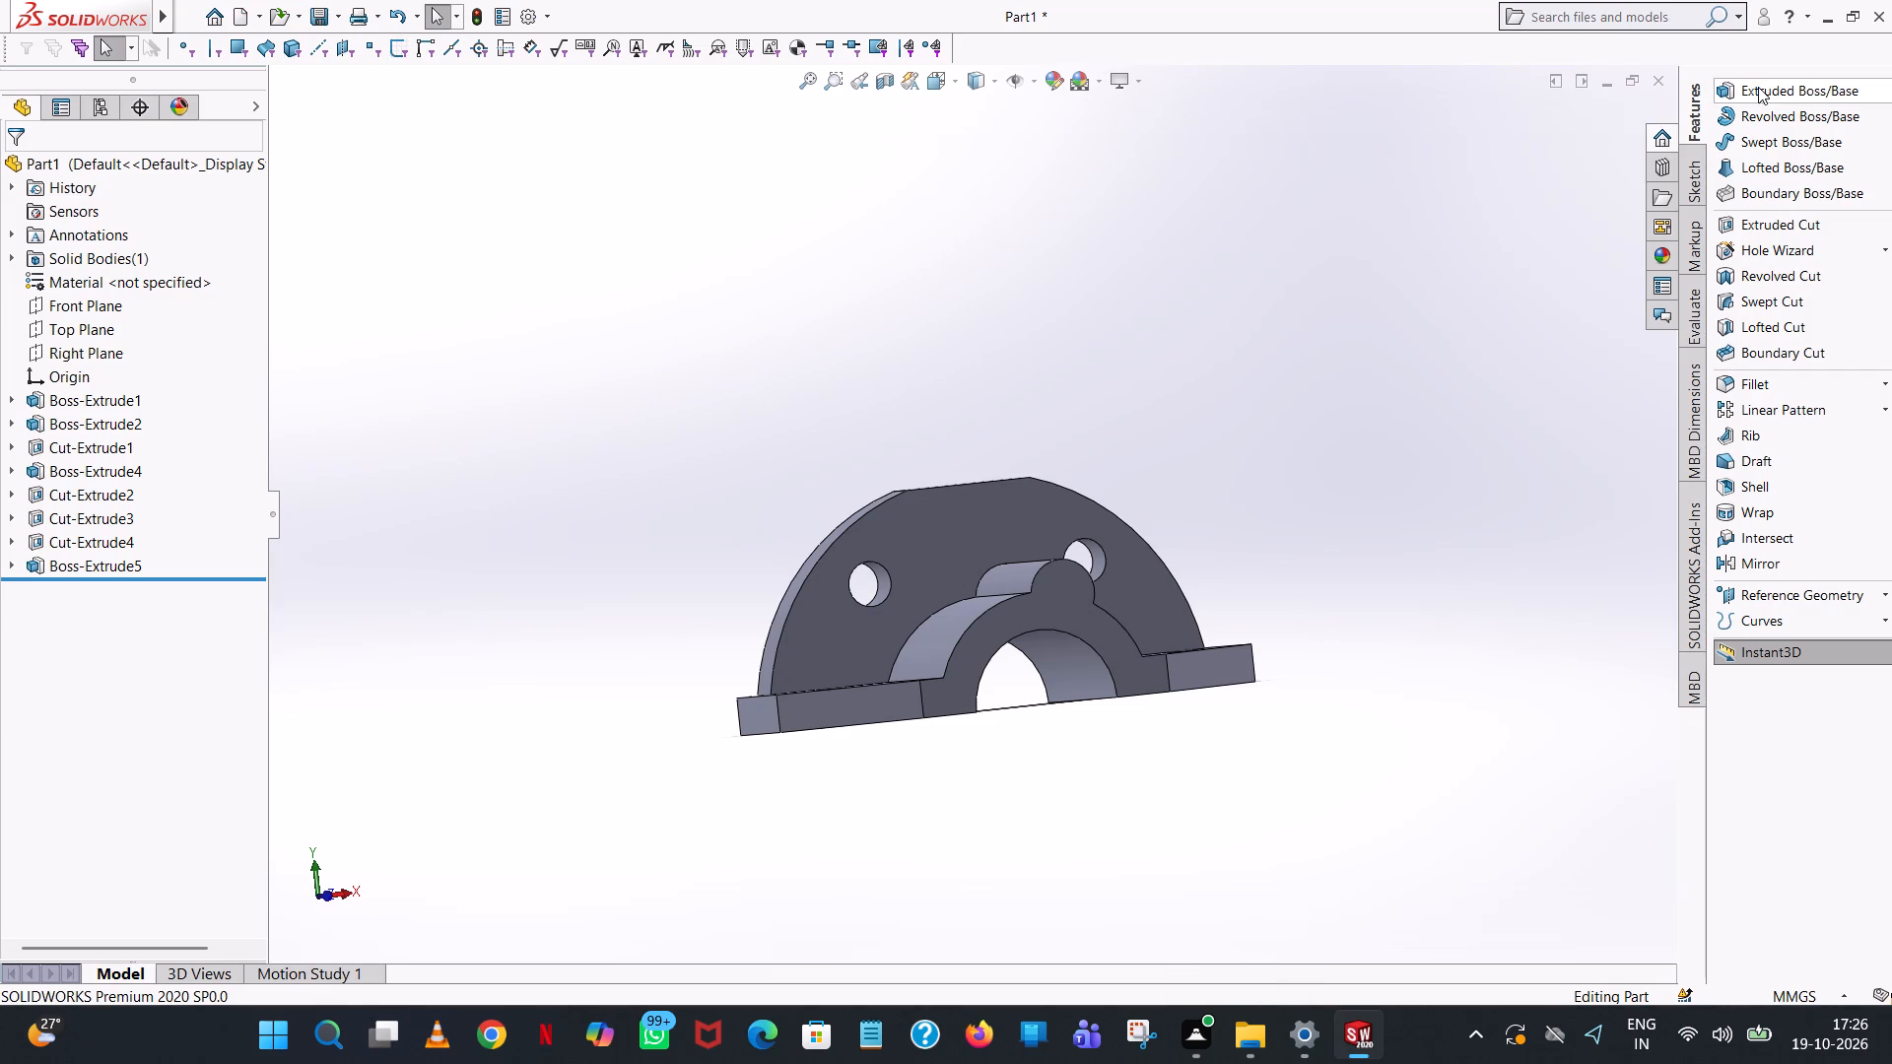
{"action": "left_click", "coordinate": [1794, 228]}
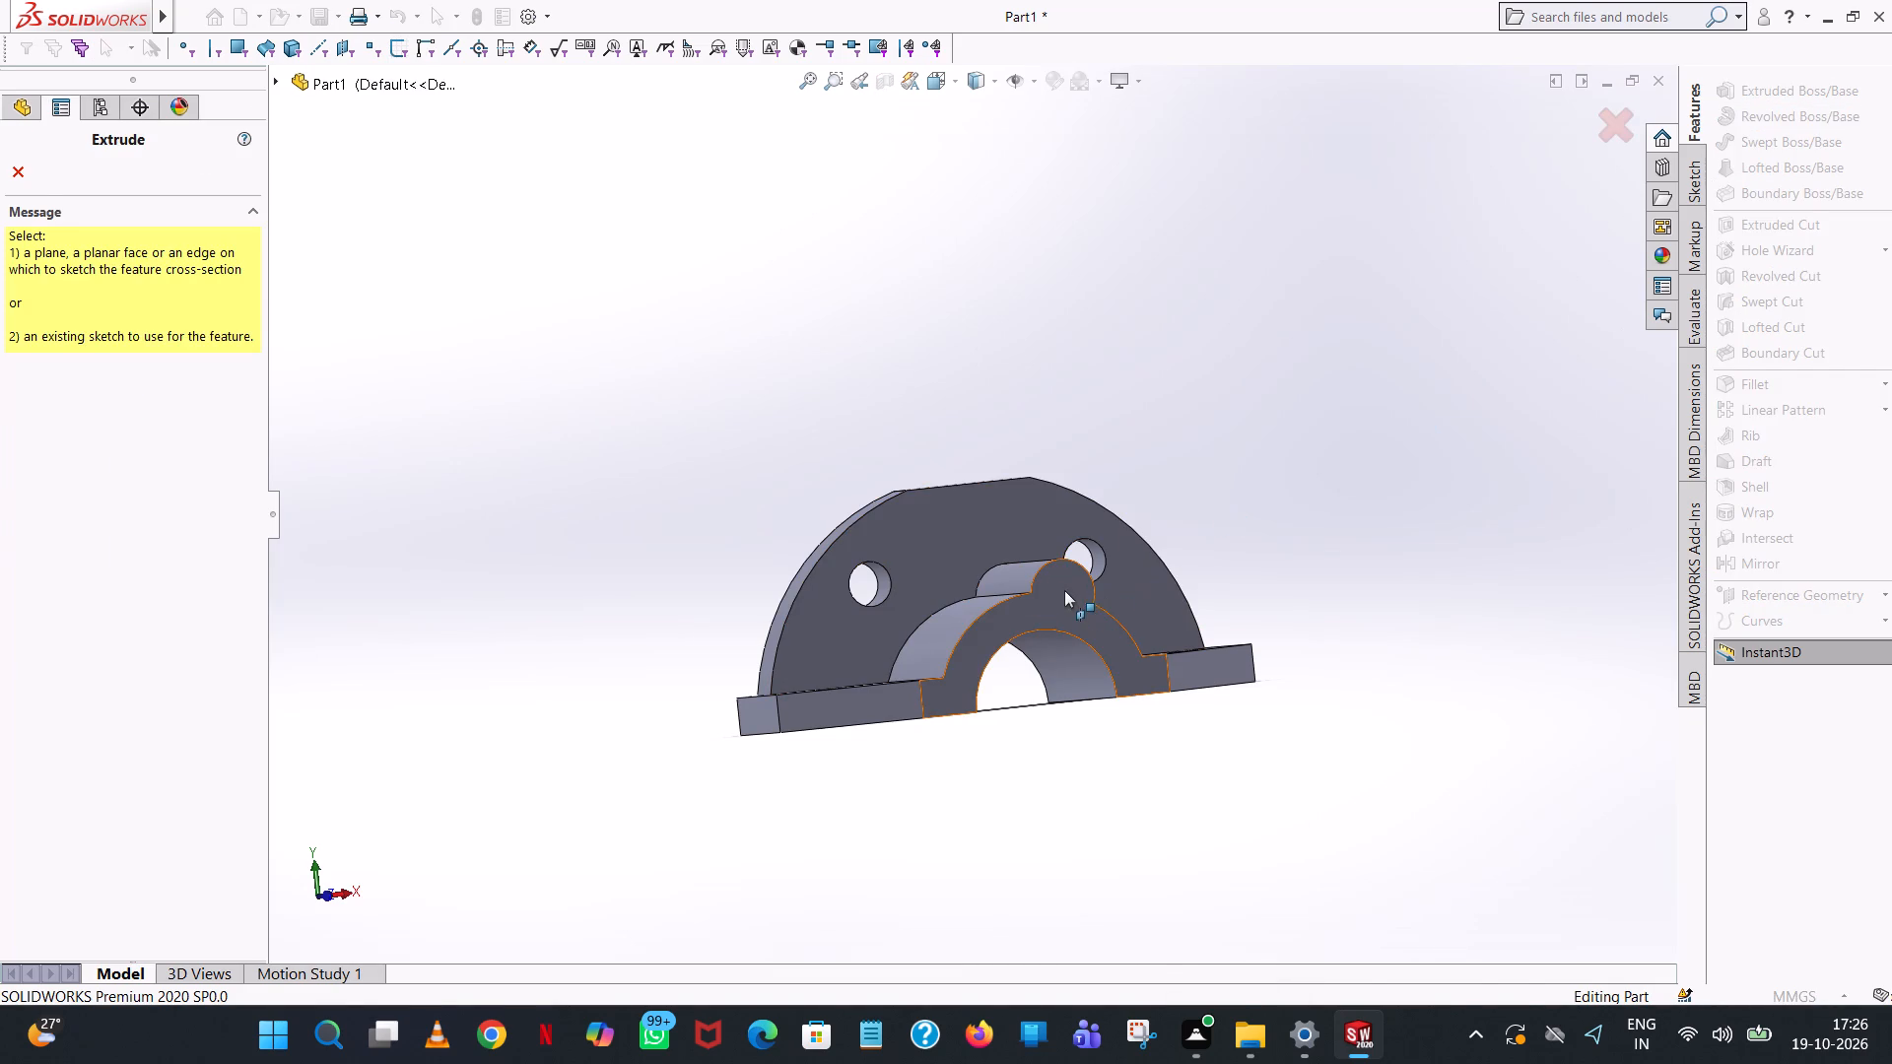
{"action": "left_click", "coordinate": [1063, 590]}
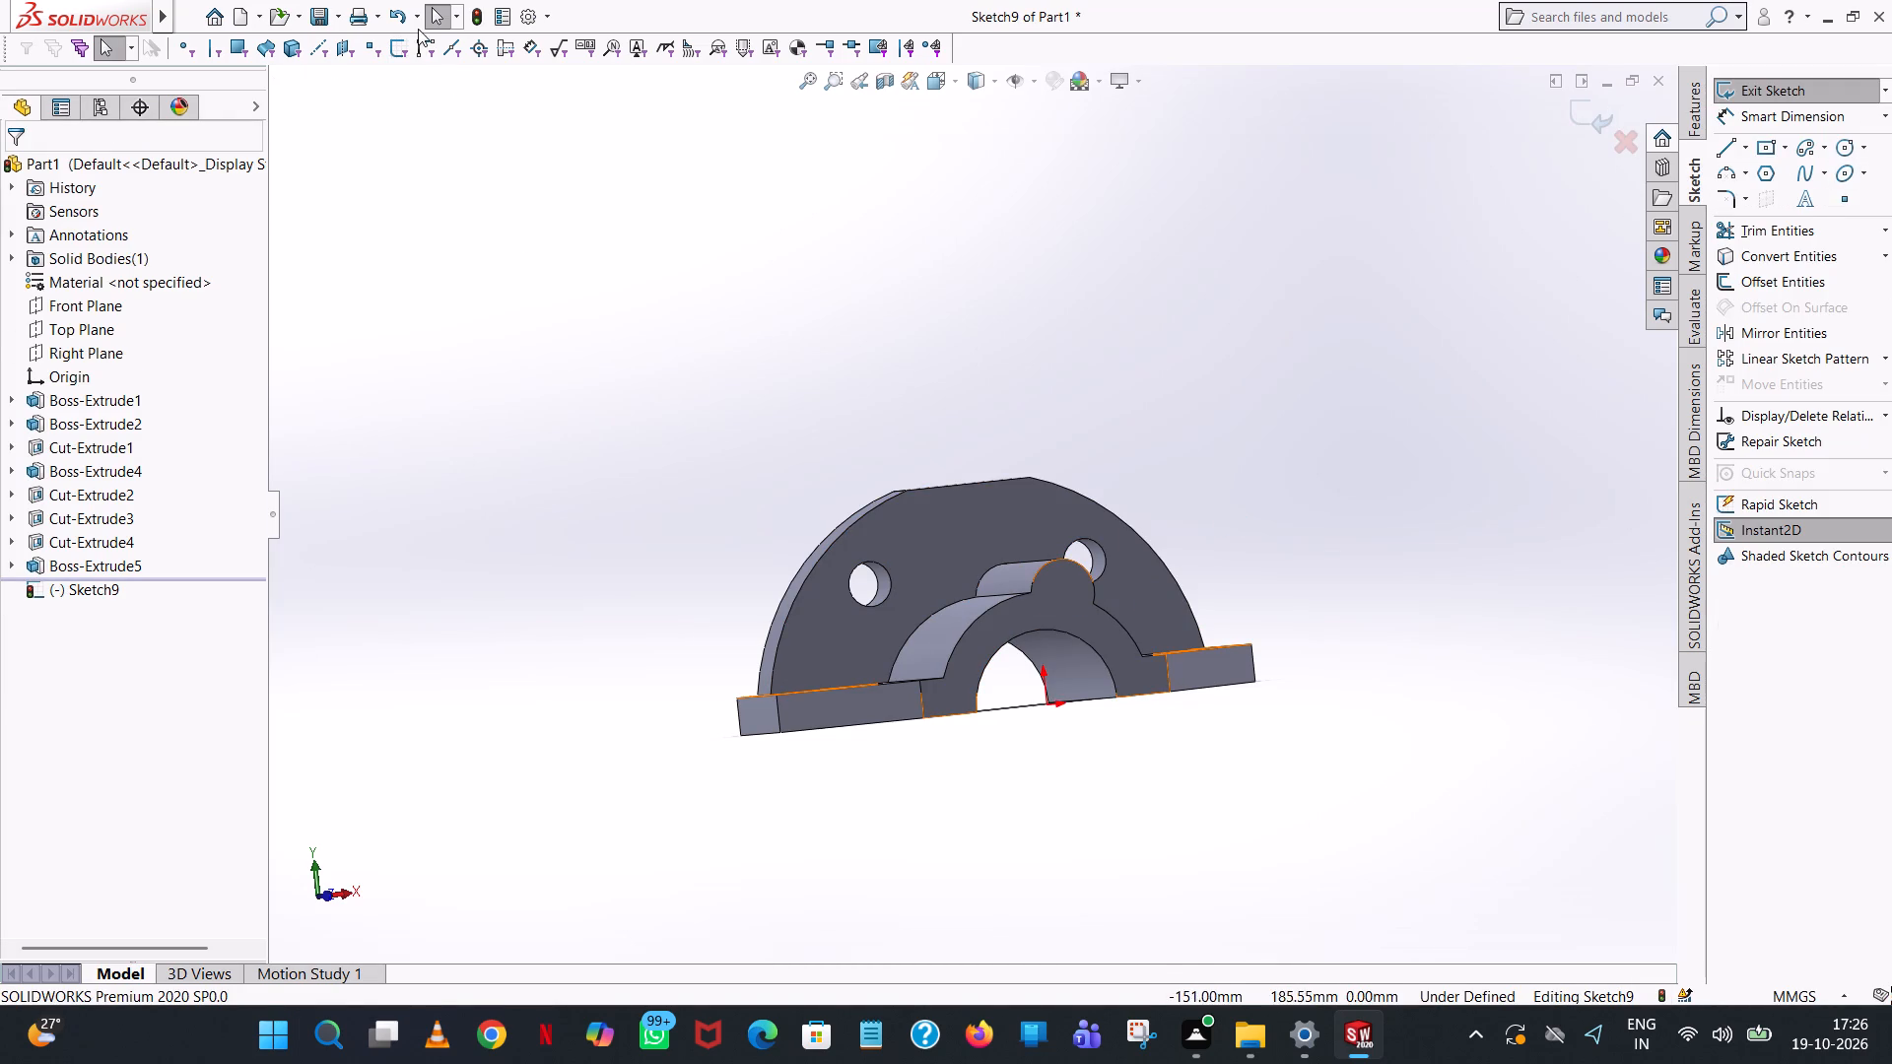
{"action": "left_click", "coordinate": [953, 77]}
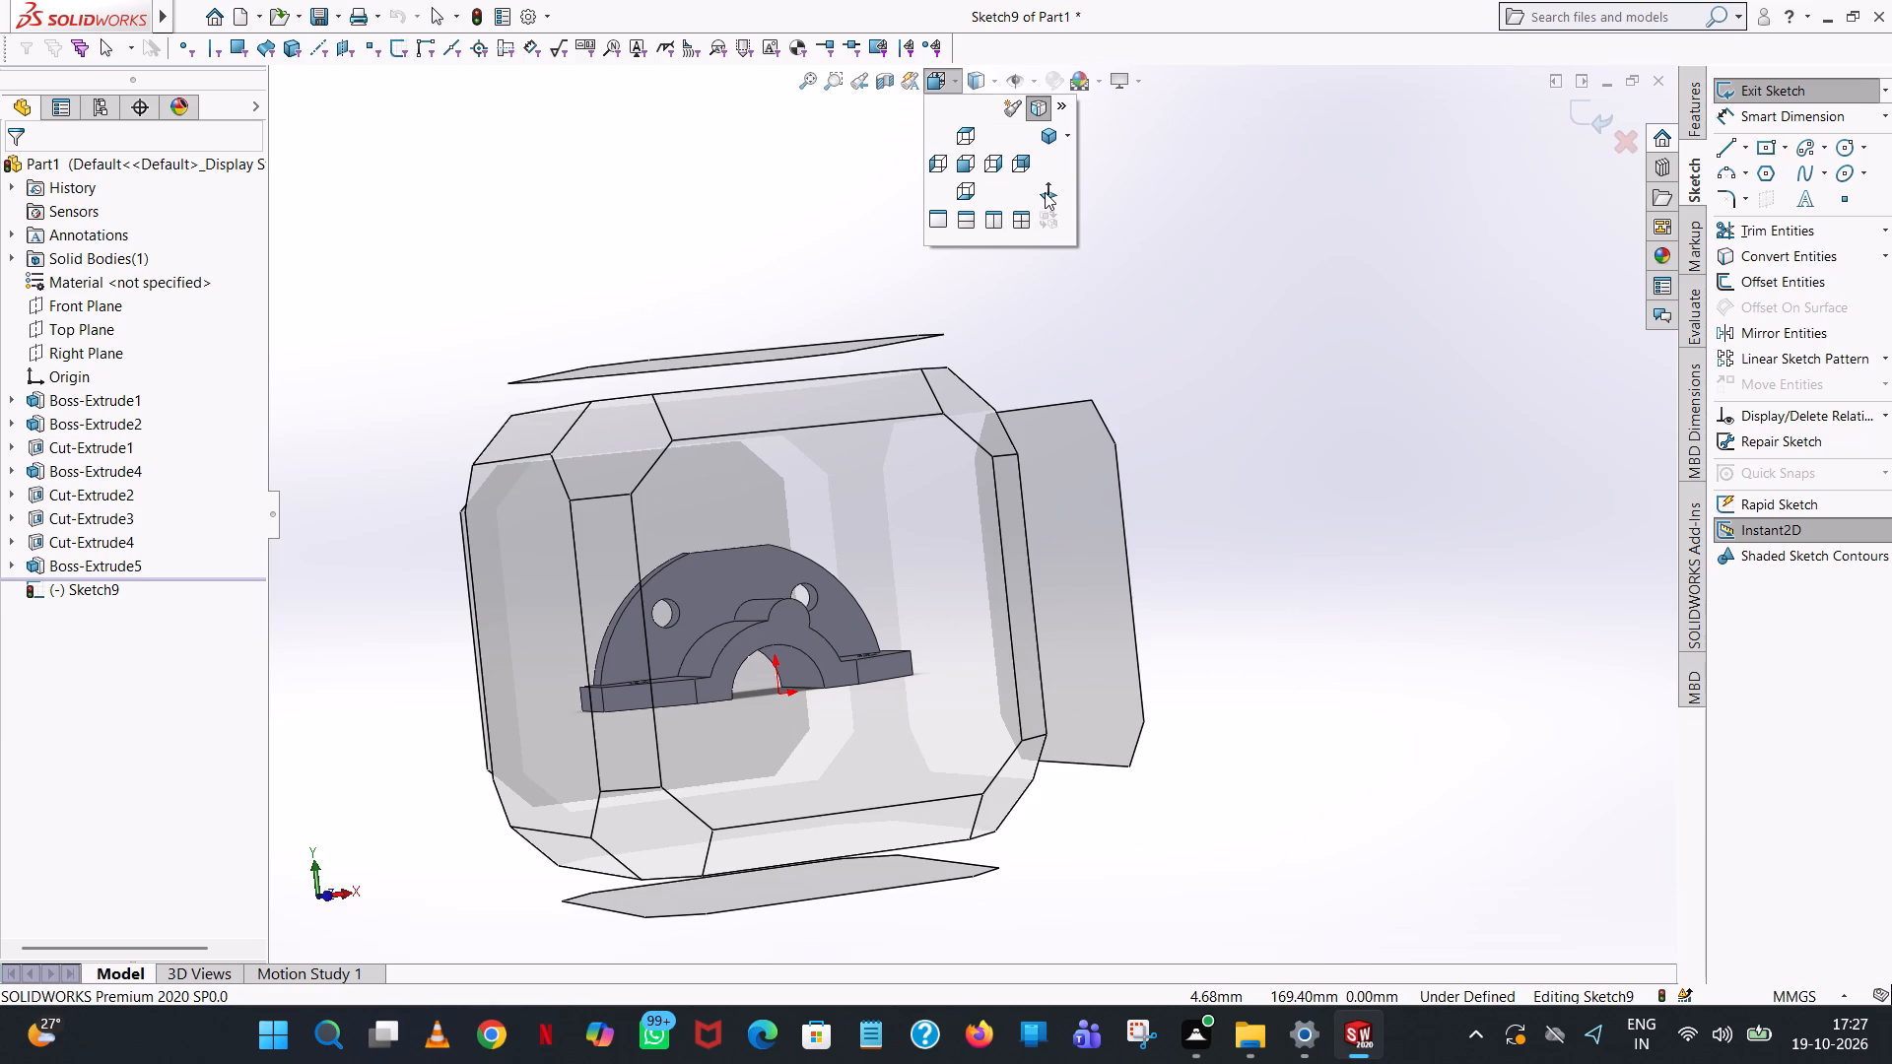
{"action": "left_click", "coordinate": [1045, 192]}
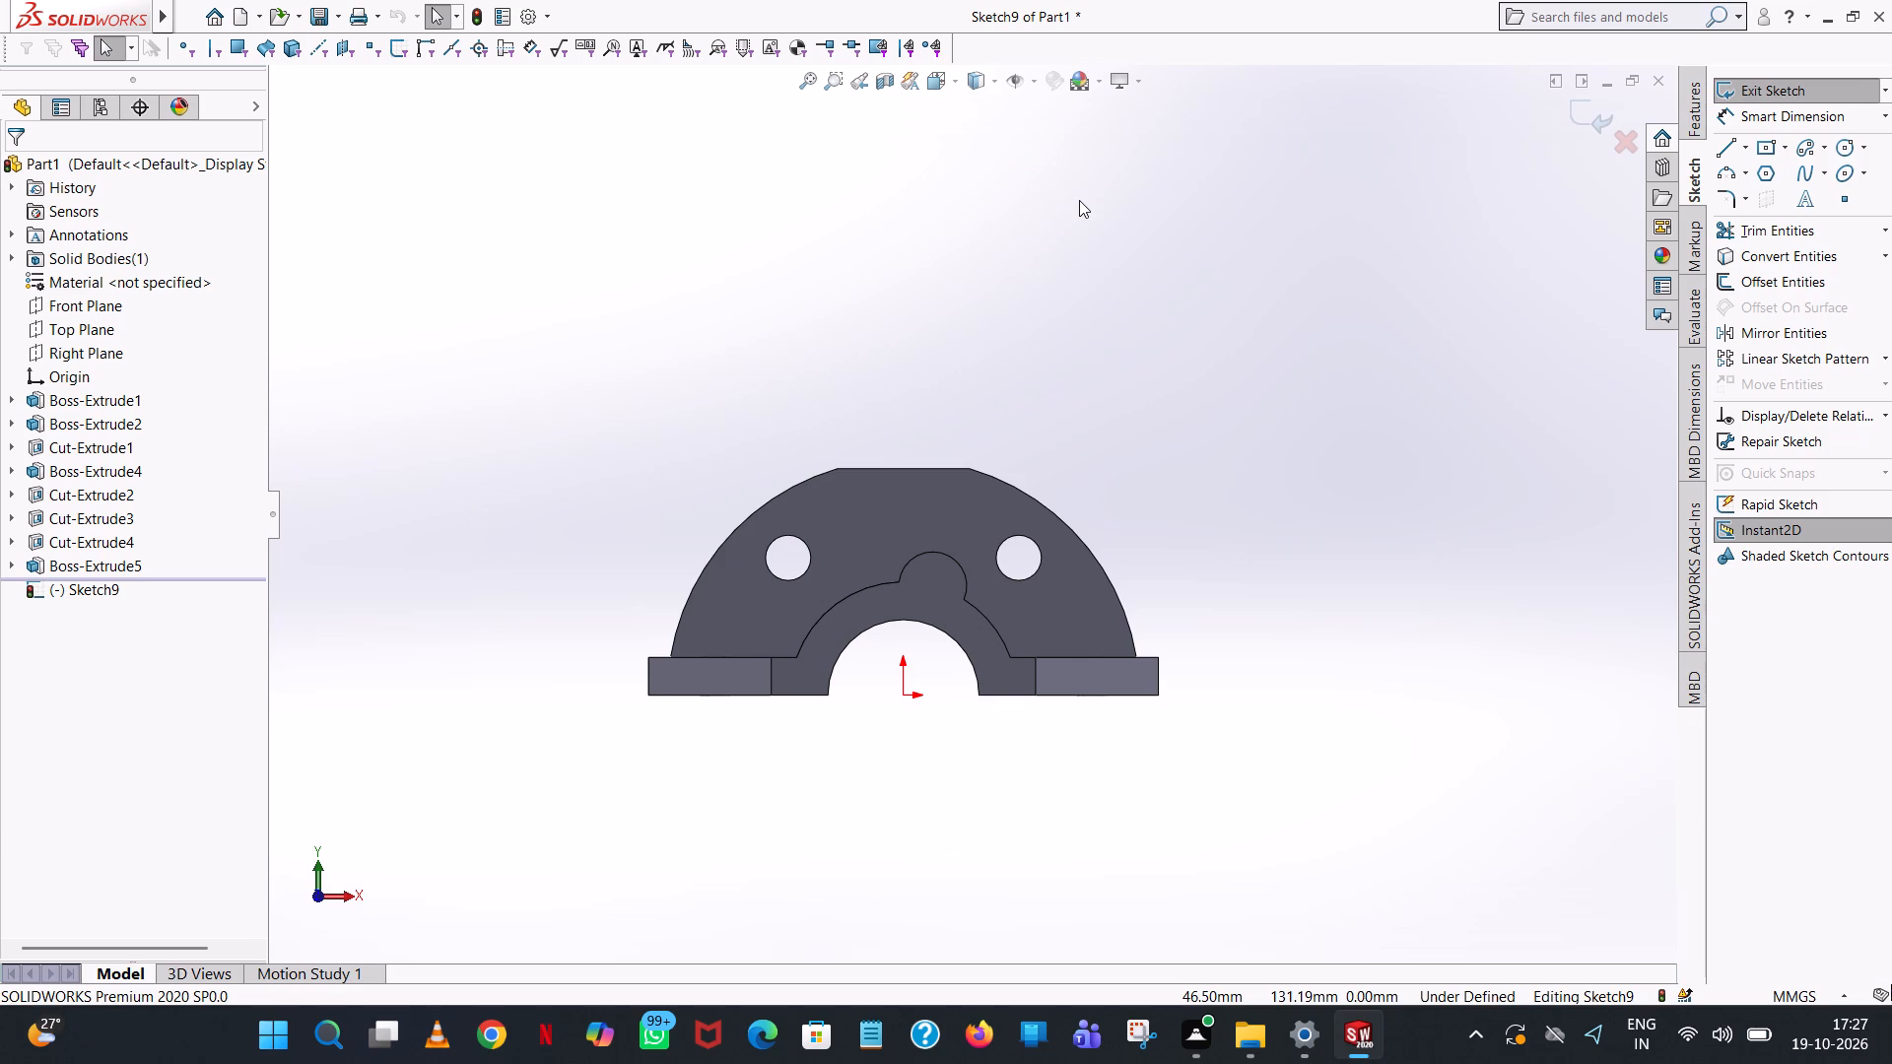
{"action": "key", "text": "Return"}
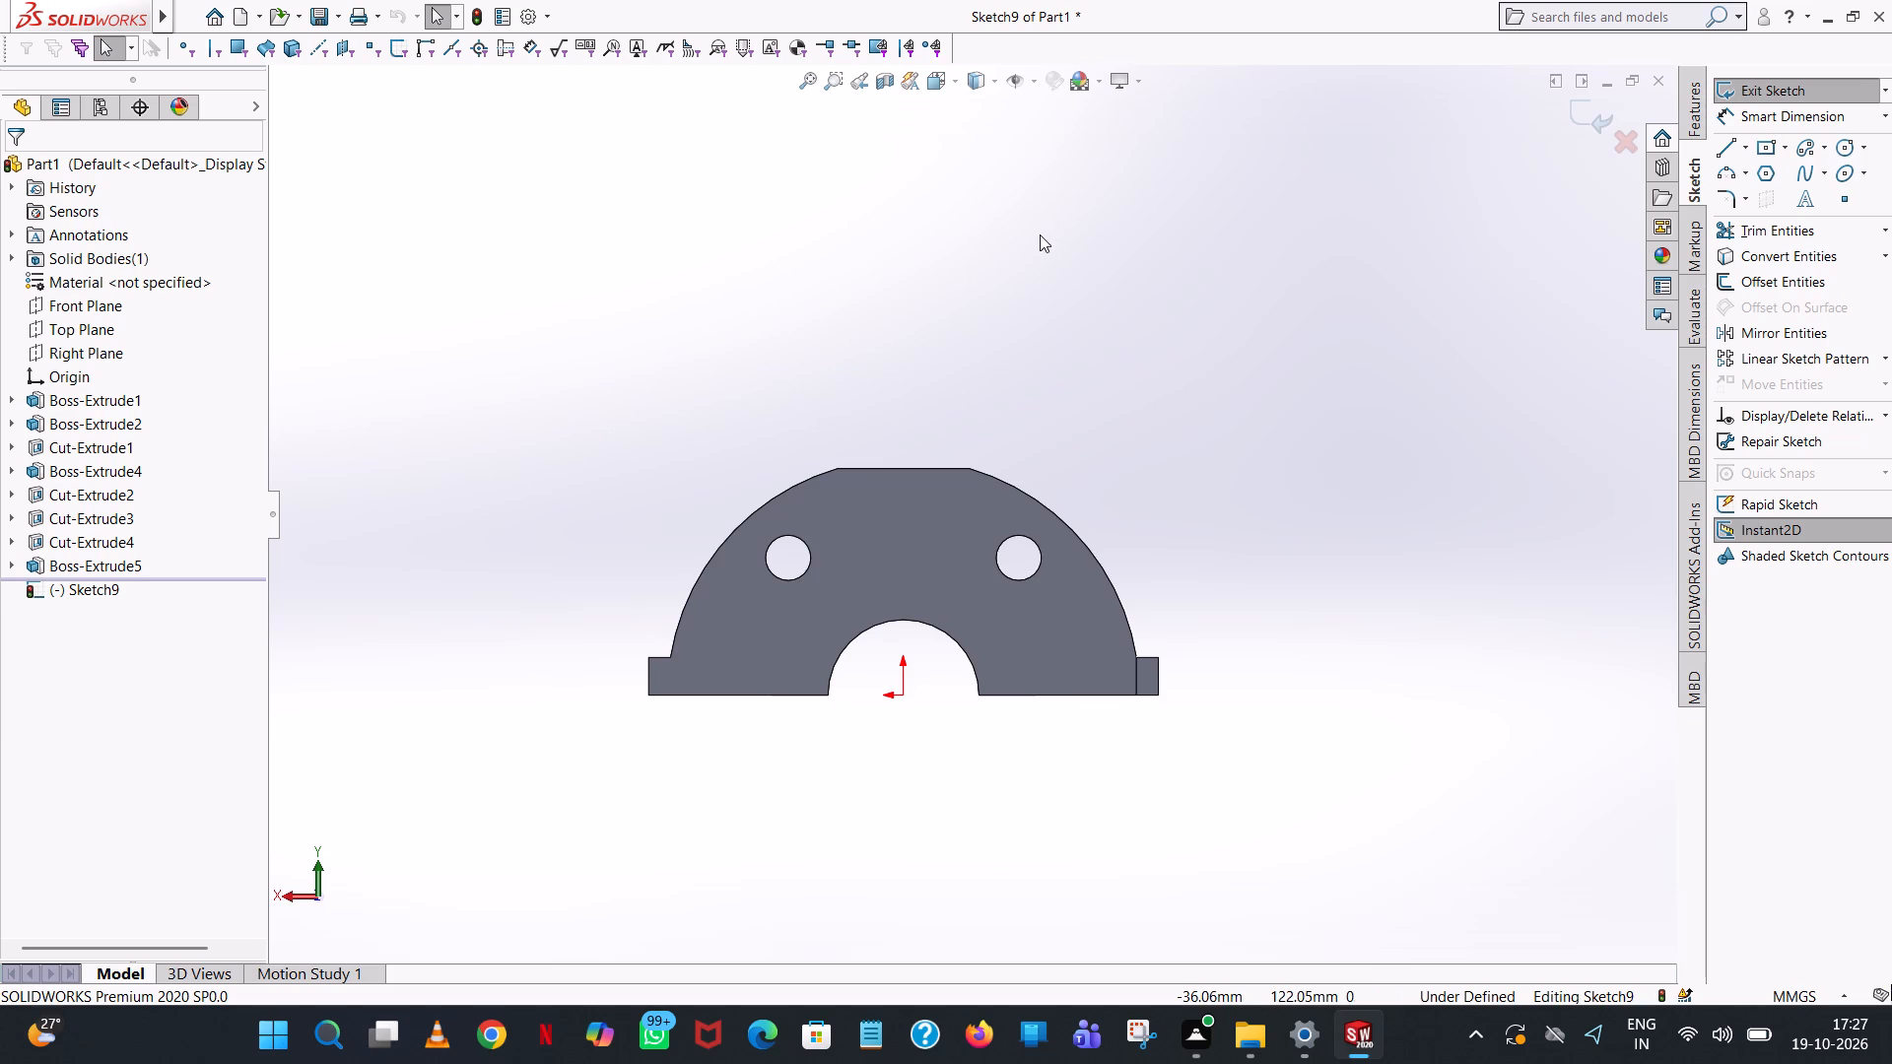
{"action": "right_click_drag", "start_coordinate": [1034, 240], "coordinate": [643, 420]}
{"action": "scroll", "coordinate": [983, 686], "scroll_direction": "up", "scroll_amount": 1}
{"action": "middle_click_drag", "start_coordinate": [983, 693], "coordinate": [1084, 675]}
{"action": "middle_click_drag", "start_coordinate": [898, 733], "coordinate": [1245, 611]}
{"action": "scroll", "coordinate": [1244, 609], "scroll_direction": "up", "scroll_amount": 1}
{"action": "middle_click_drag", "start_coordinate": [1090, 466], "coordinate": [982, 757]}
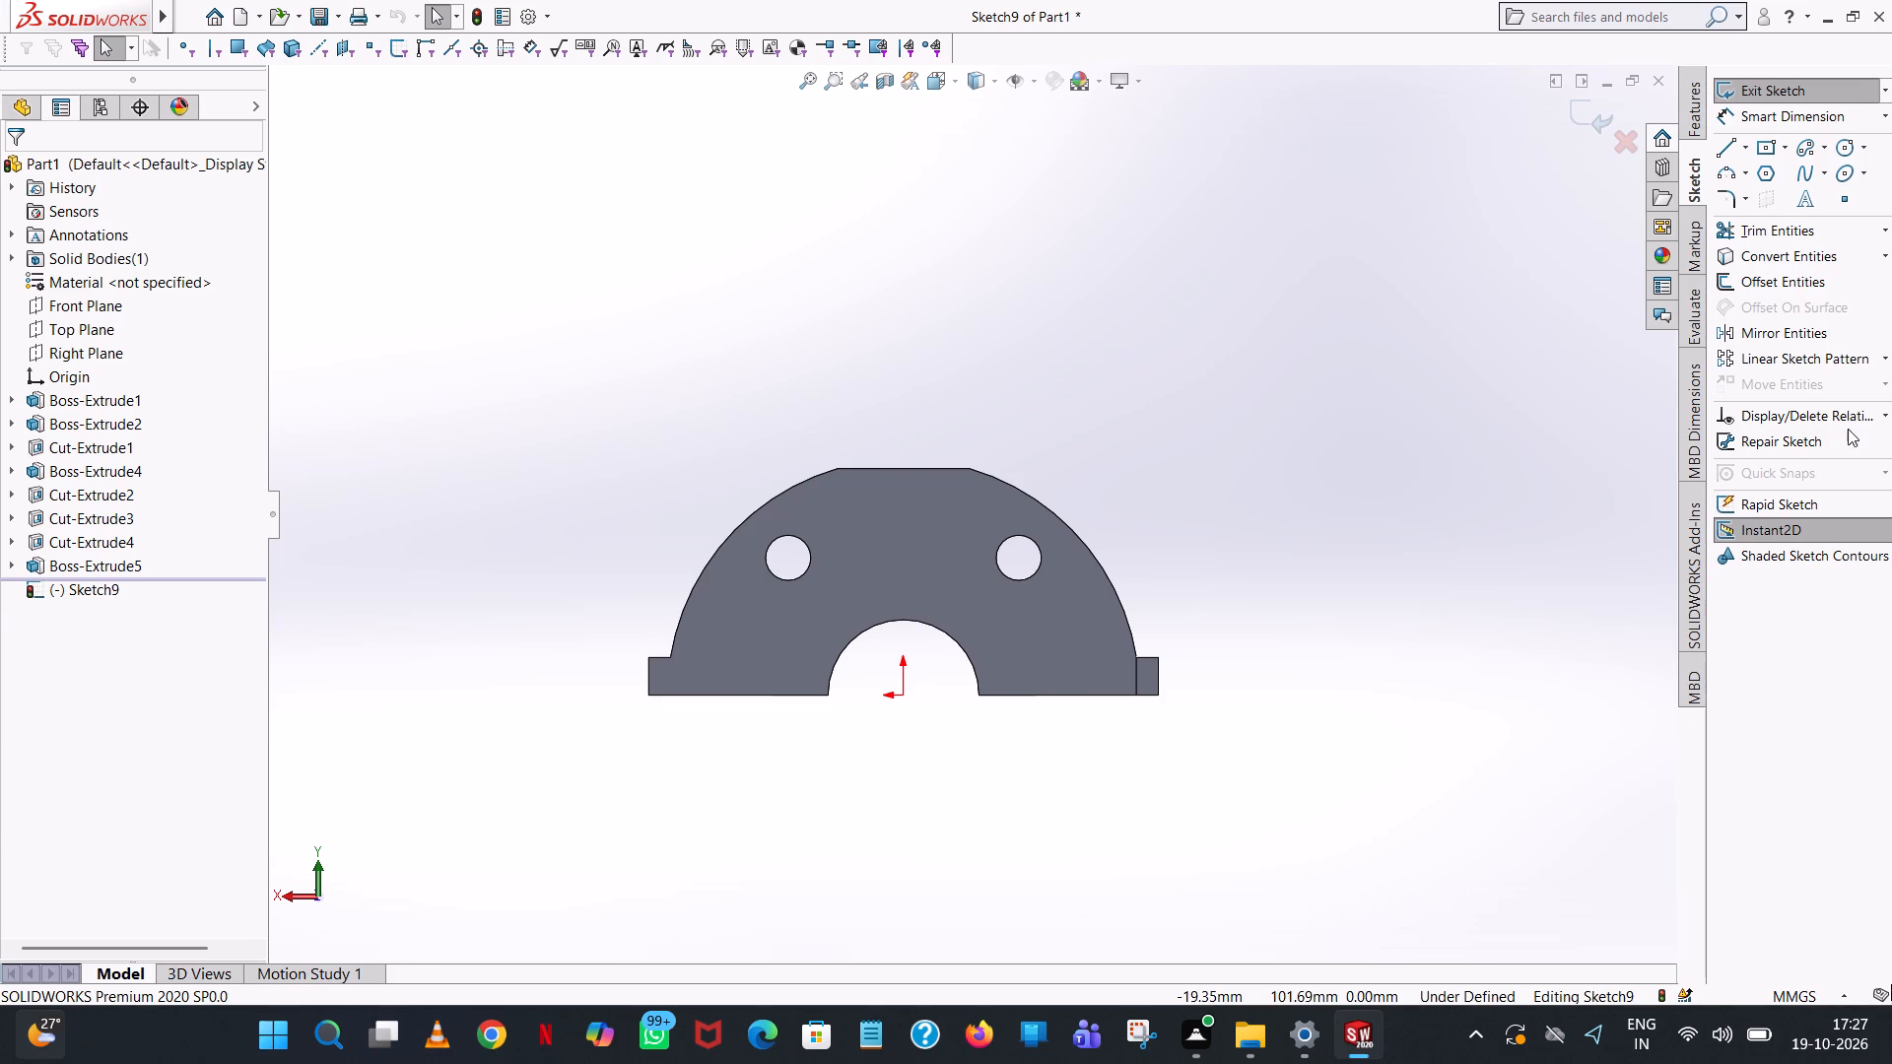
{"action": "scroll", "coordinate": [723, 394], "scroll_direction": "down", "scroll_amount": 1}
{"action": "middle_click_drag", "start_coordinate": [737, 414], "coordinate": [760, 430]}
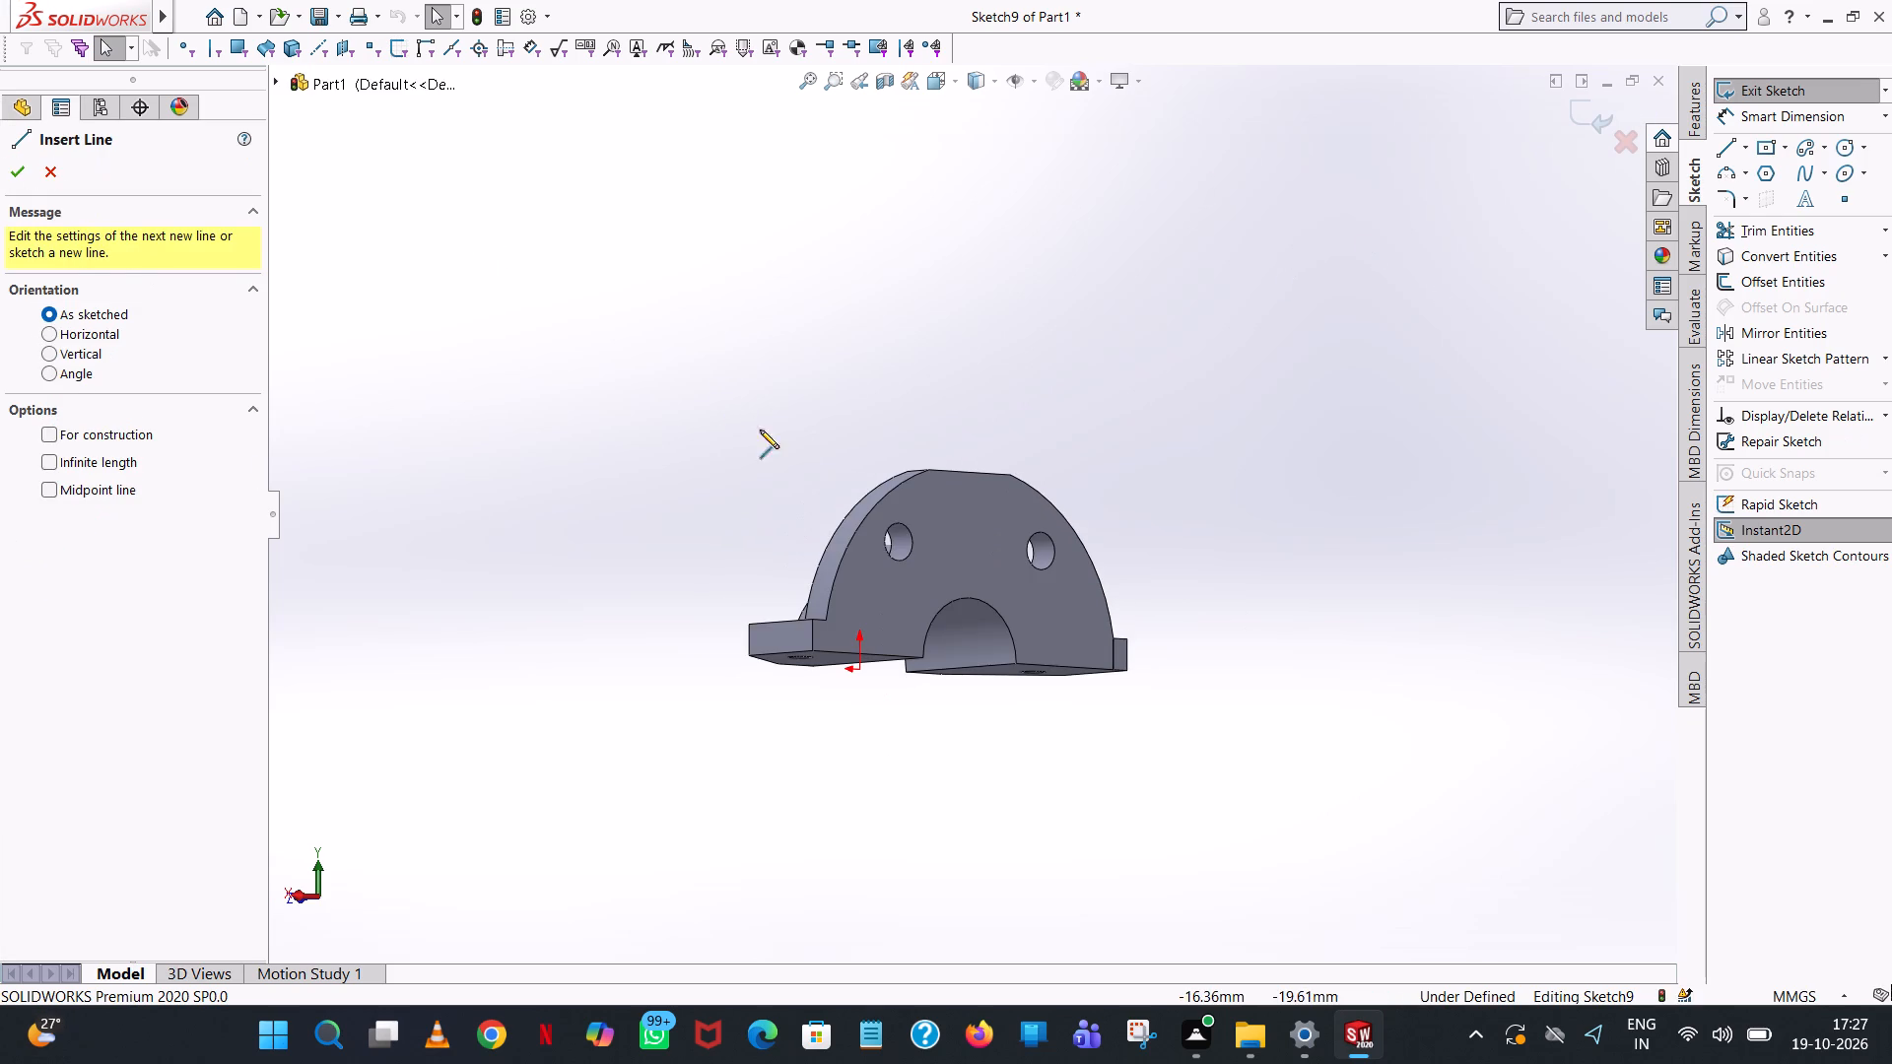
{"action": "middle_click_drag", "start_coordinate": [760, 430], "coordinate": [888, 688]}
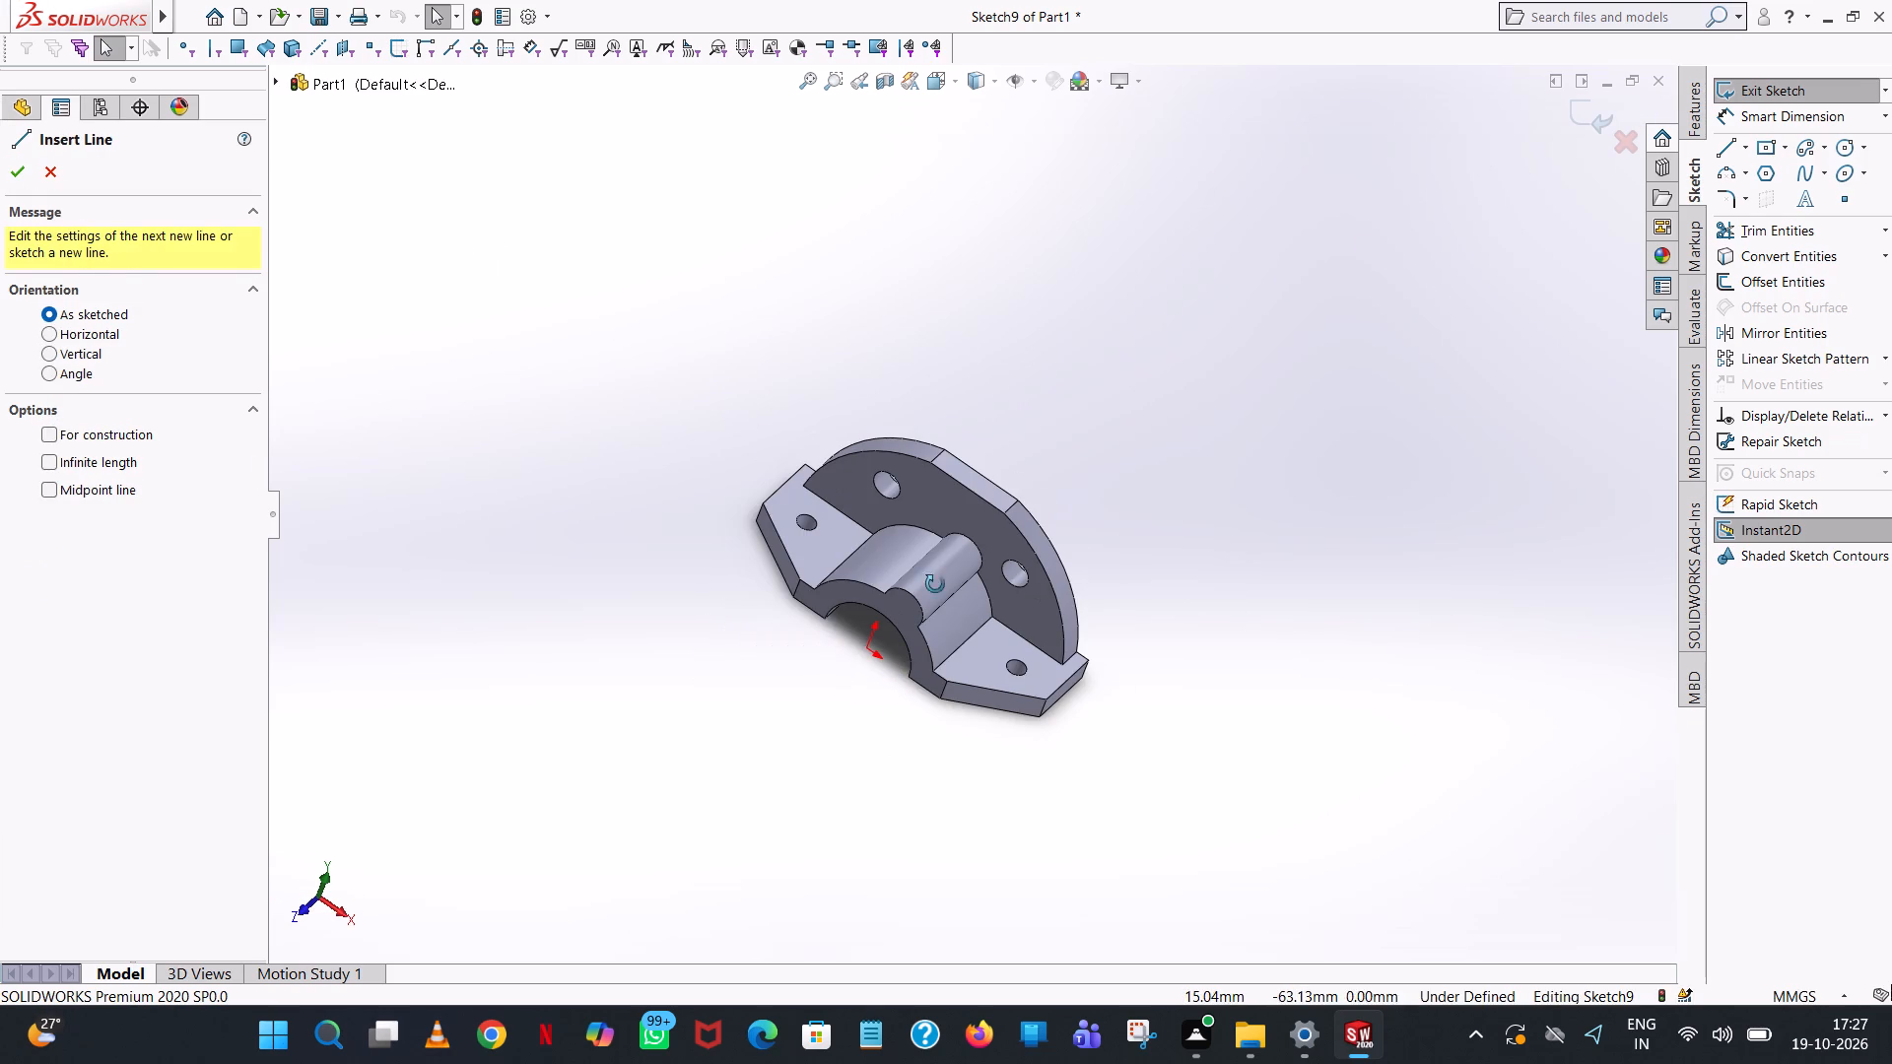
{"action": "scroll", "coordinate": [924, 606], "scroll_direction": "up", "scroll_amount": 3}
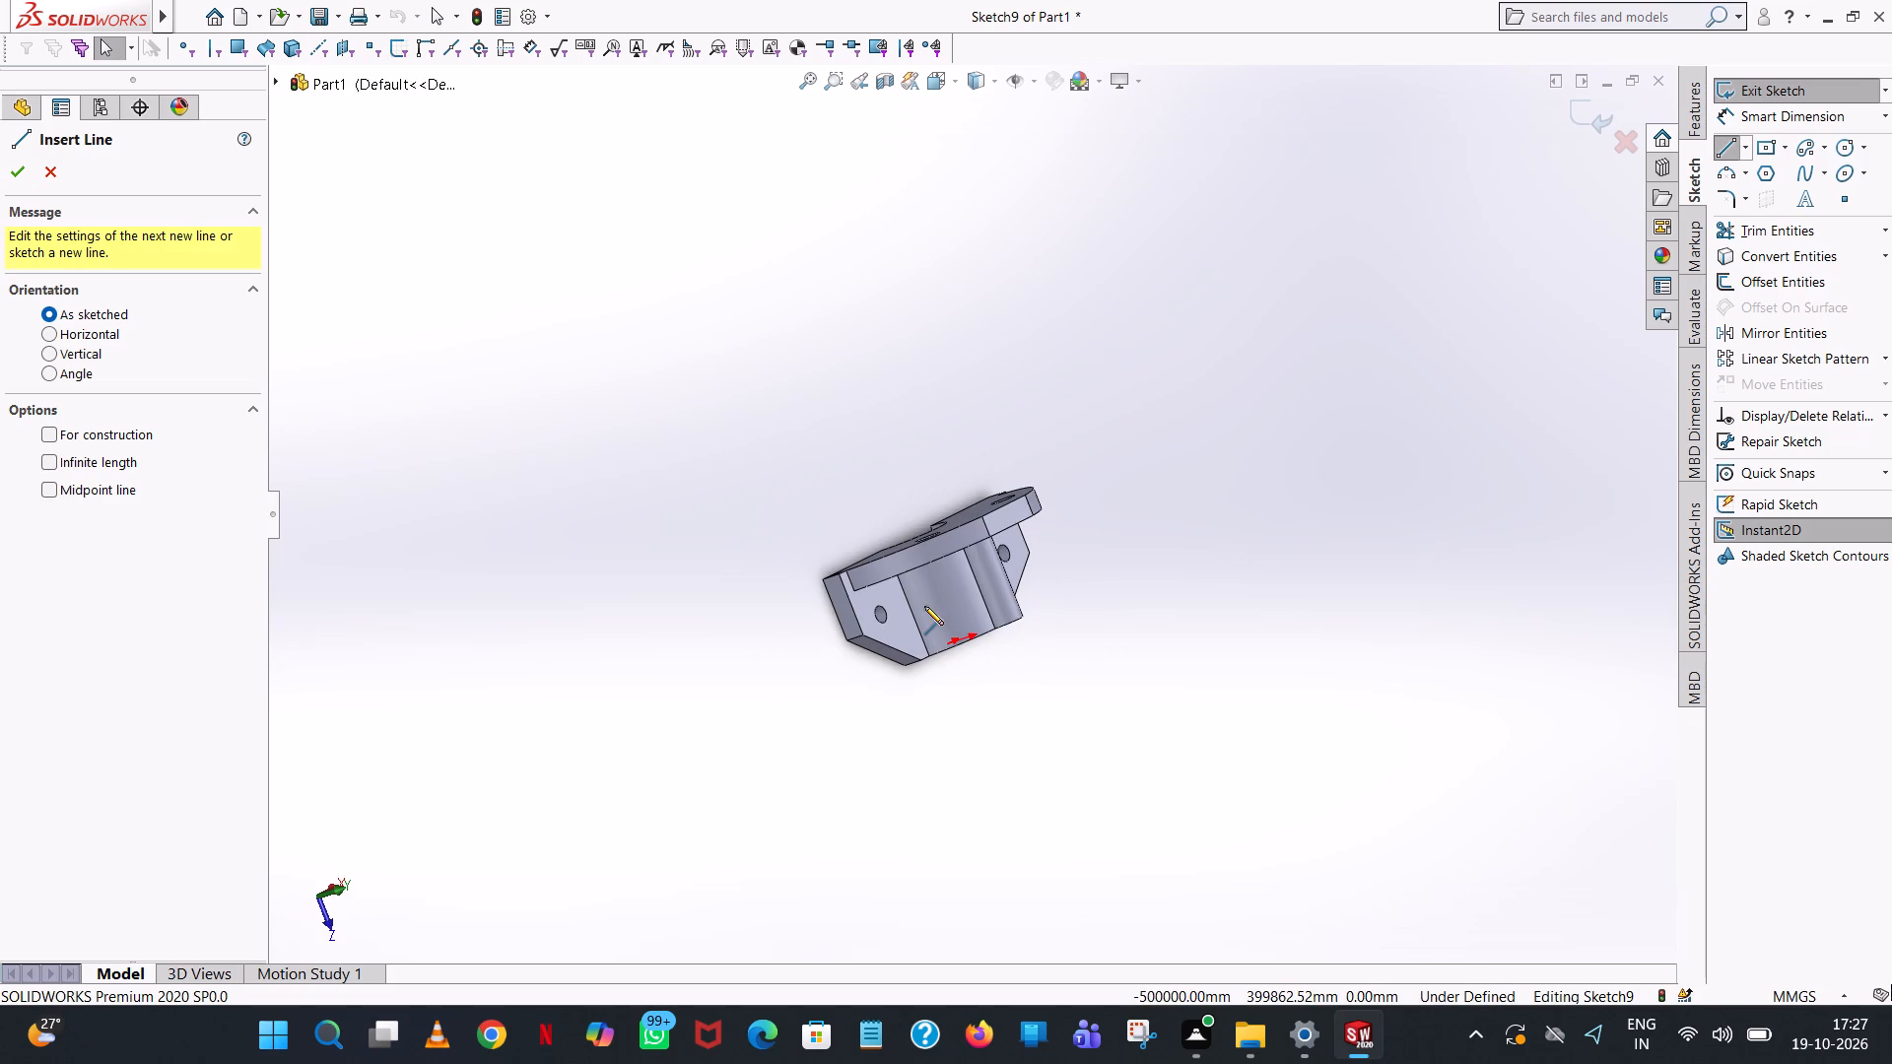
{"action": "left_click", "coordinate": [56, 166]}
Orient the view face-on to the front sketch plane of the half-round part.
{"action": "middle_click_drag", "start_coordinate": [1179, 627], "coordinate": [1157, 384]}
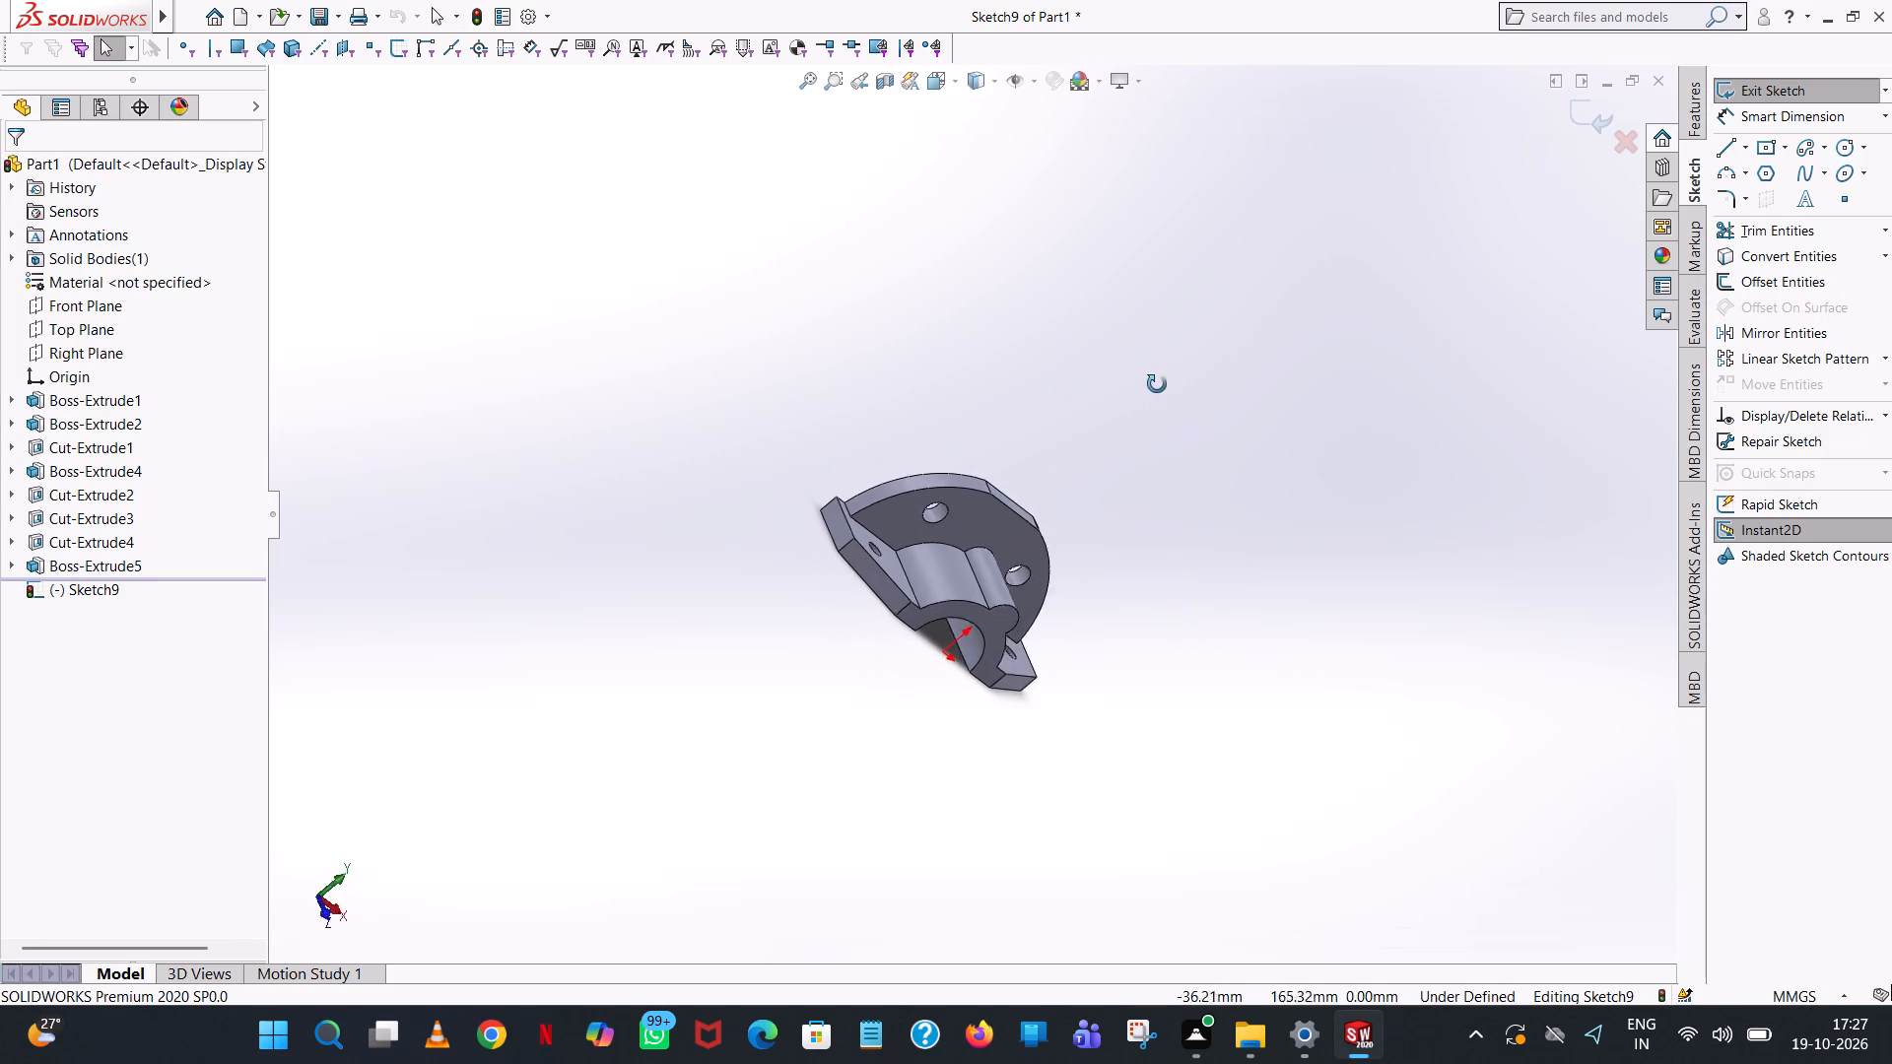
{"action": "middle_click_drag", "start_coordinate": [1157, 384], "coordinate": [1088, 326]}
{"action": "left_click", "coordinate": [954, 76]}
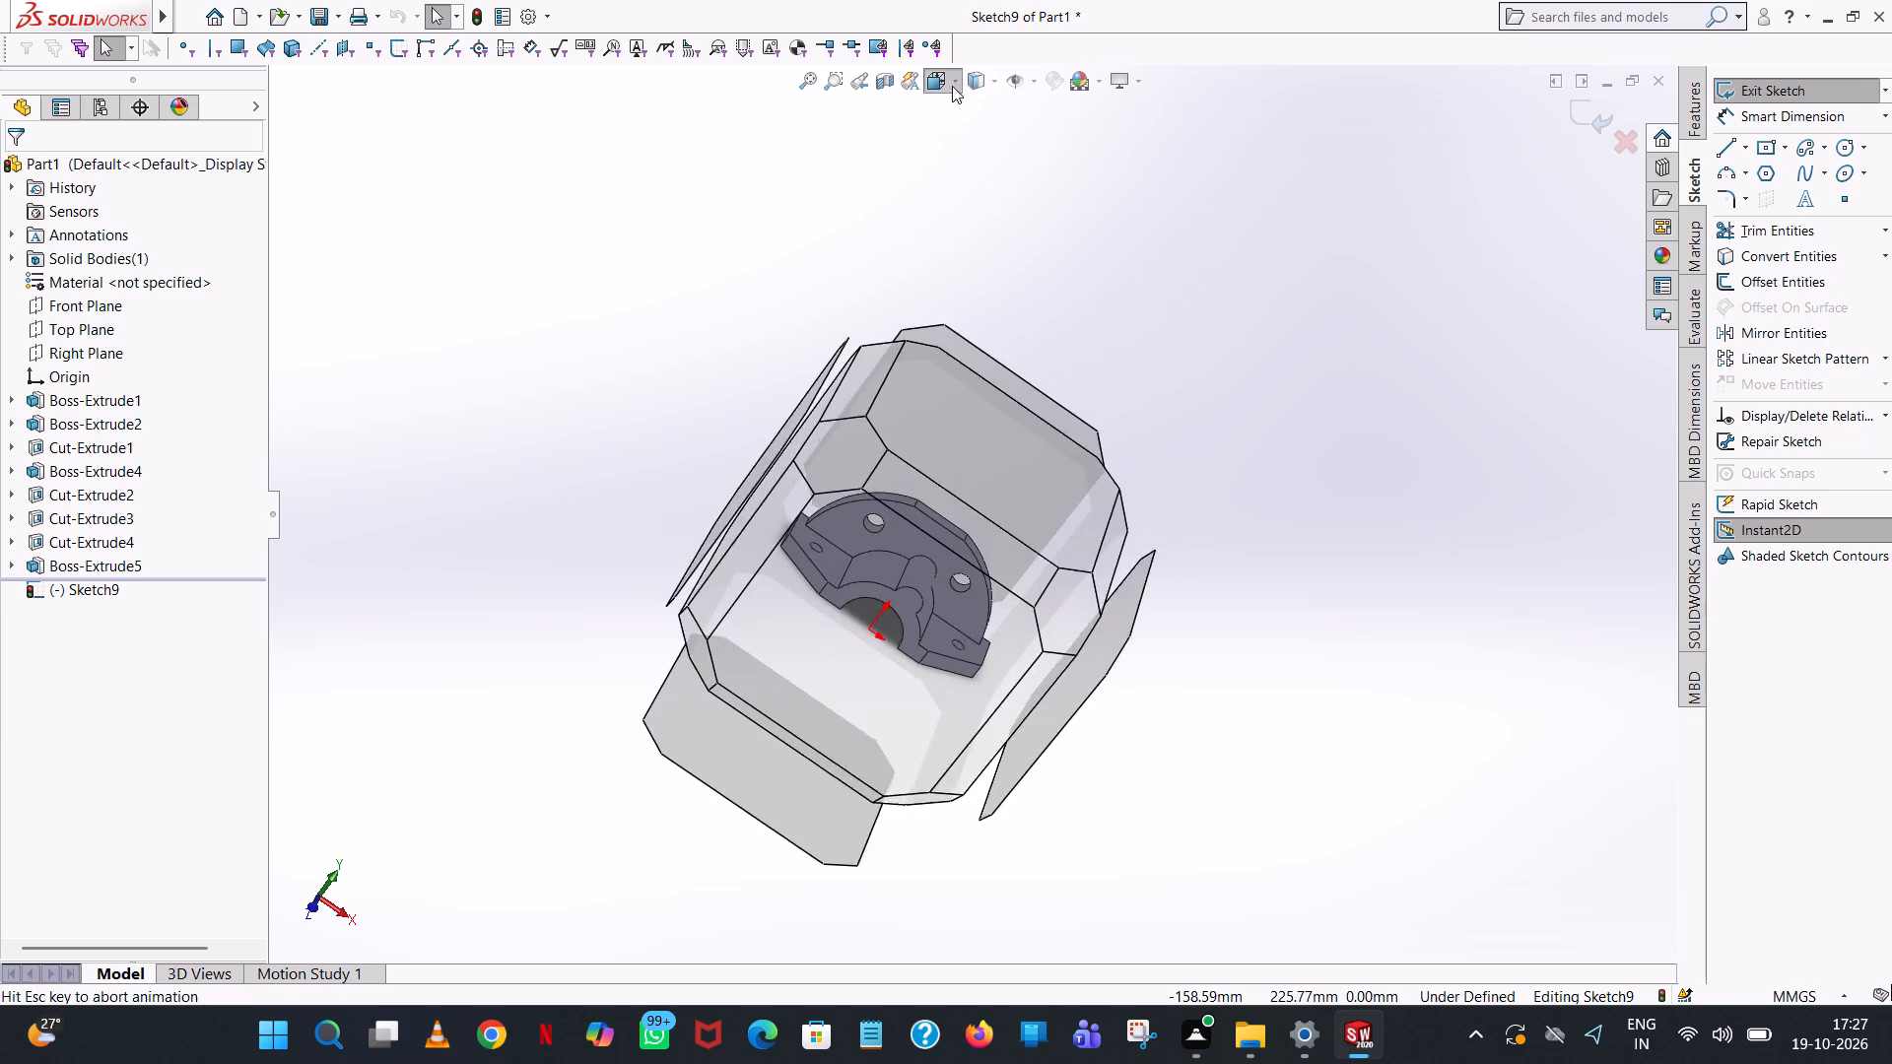
{"action": "left_click", "coordinate": [1047, 191]}
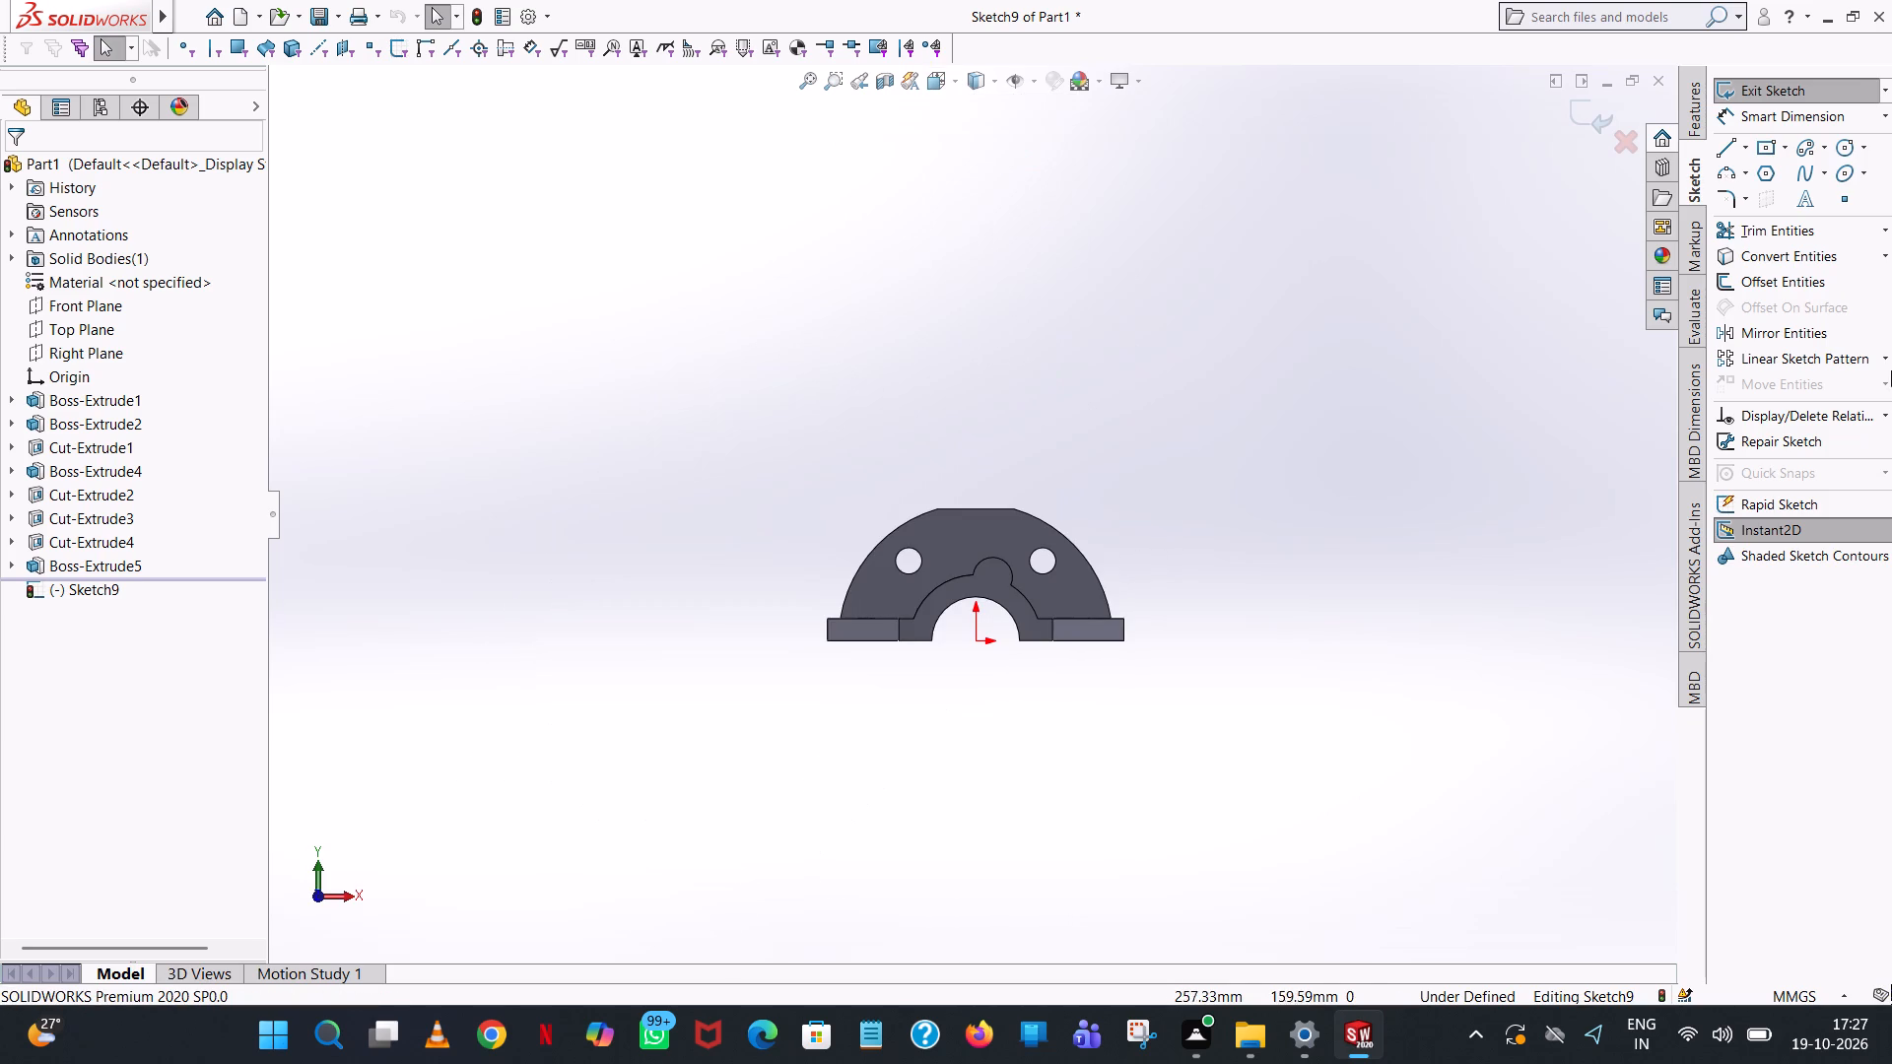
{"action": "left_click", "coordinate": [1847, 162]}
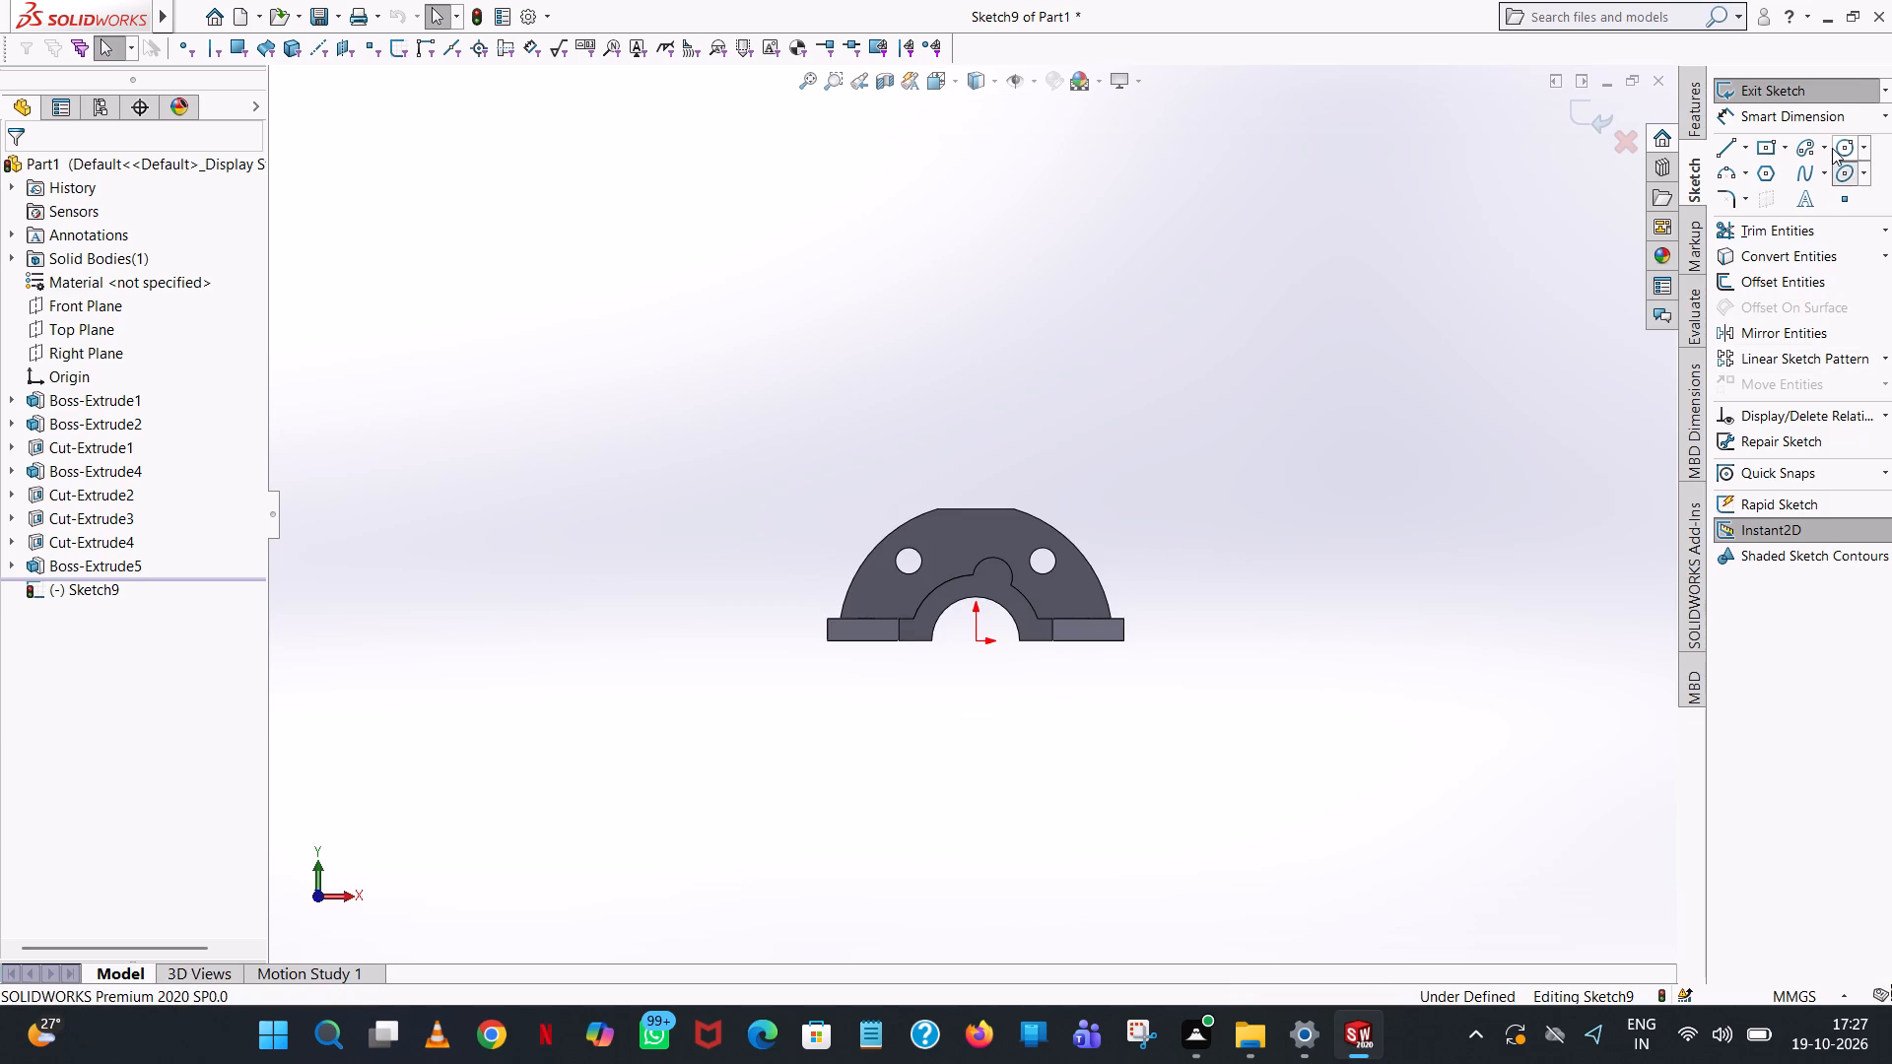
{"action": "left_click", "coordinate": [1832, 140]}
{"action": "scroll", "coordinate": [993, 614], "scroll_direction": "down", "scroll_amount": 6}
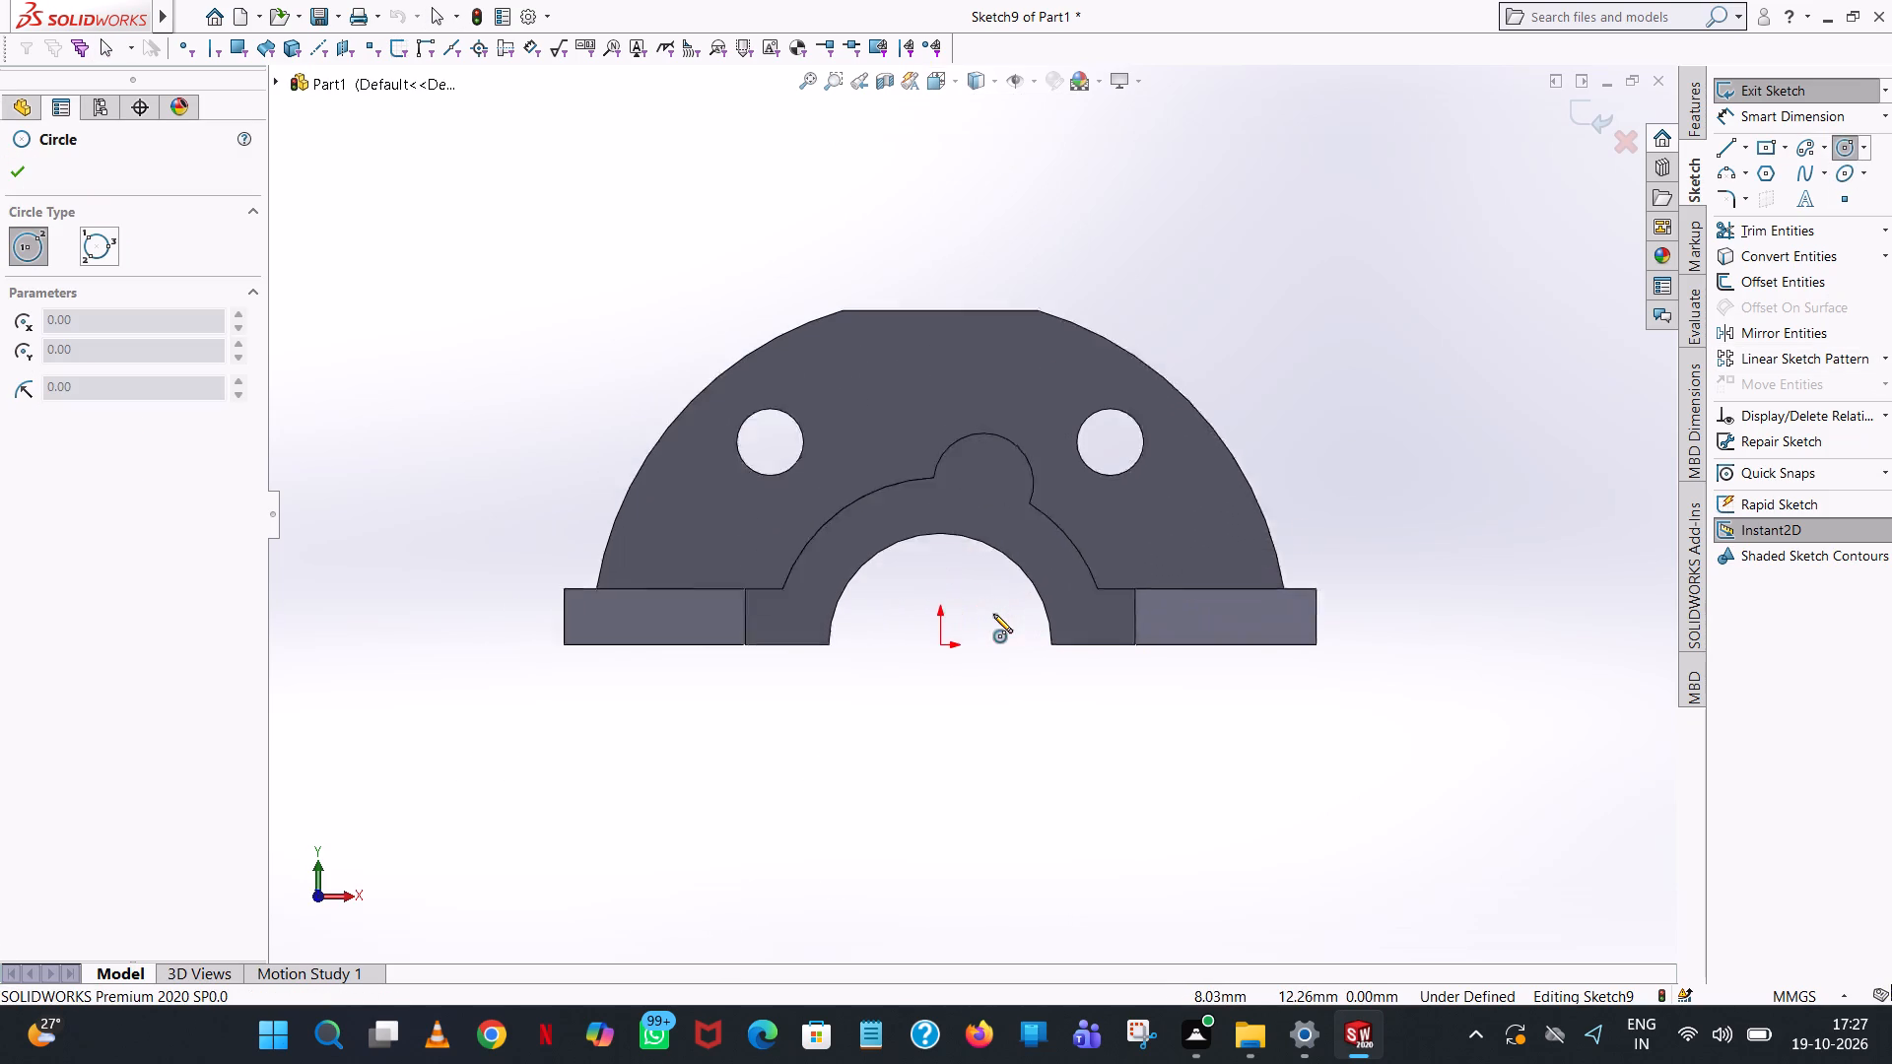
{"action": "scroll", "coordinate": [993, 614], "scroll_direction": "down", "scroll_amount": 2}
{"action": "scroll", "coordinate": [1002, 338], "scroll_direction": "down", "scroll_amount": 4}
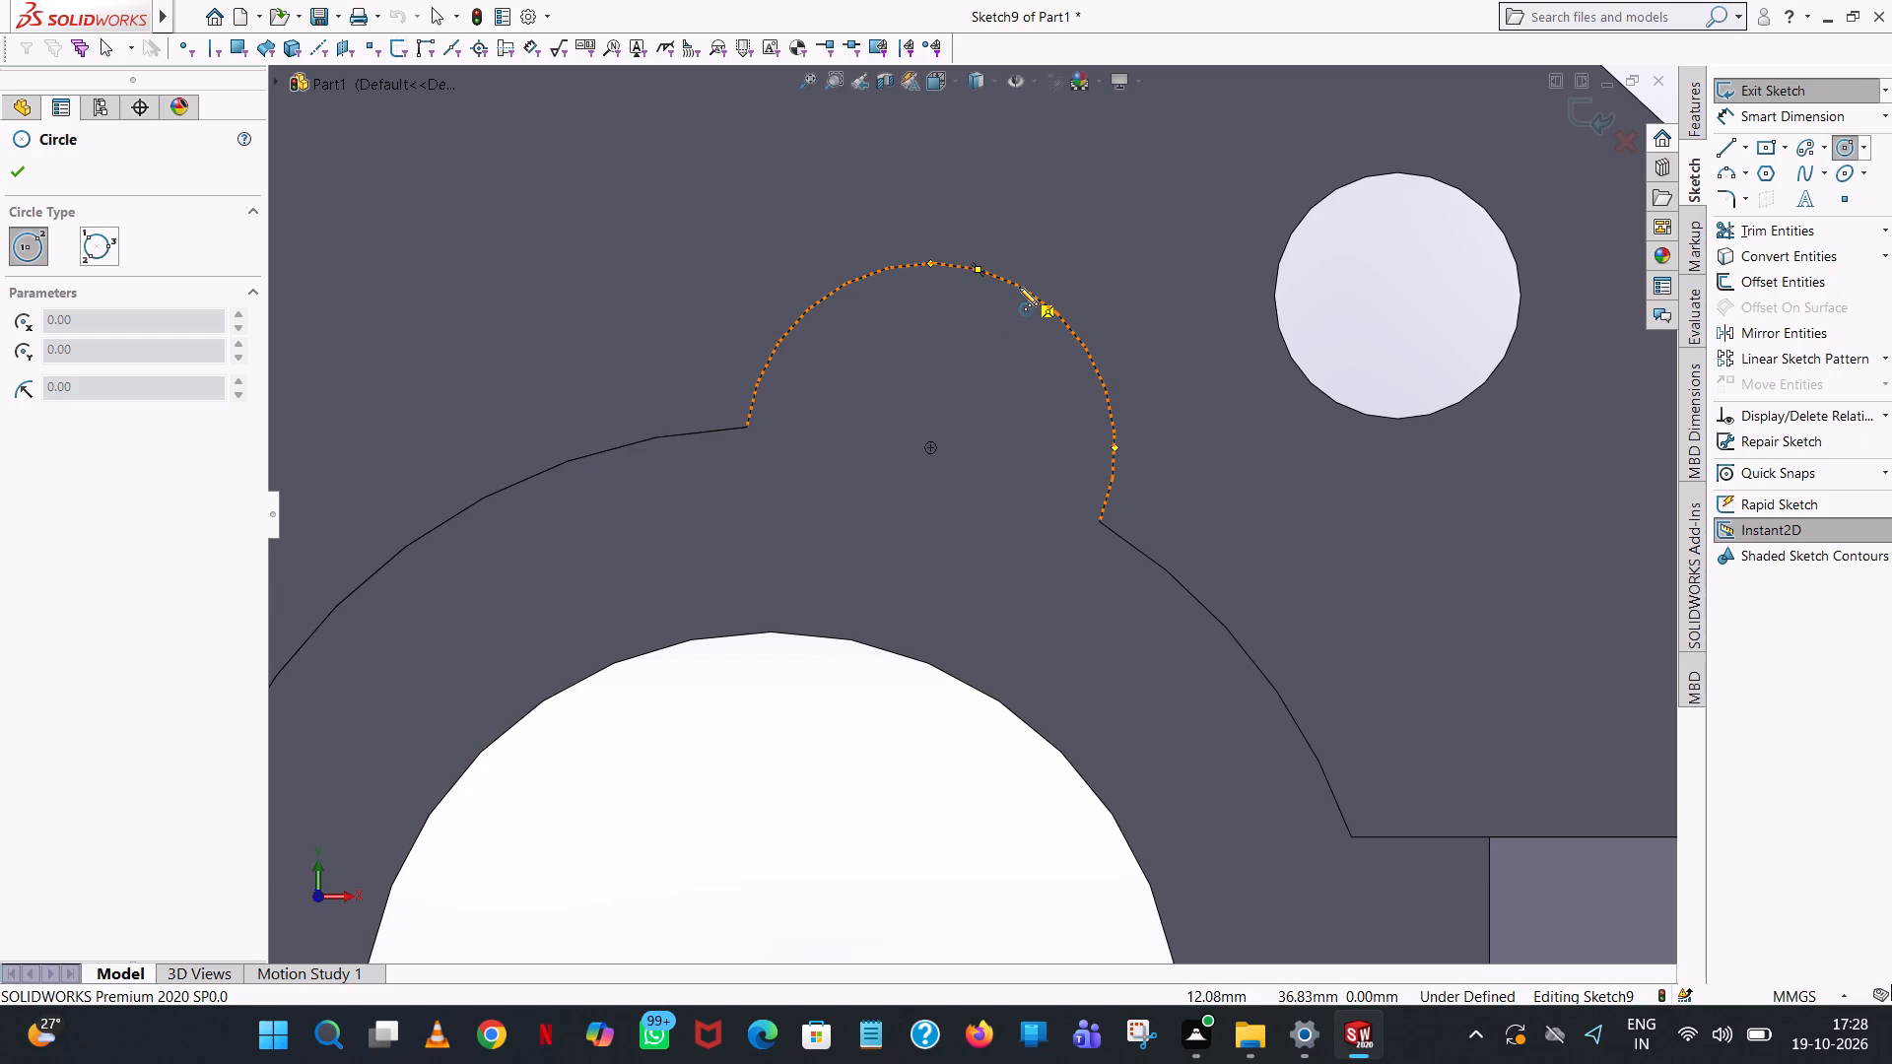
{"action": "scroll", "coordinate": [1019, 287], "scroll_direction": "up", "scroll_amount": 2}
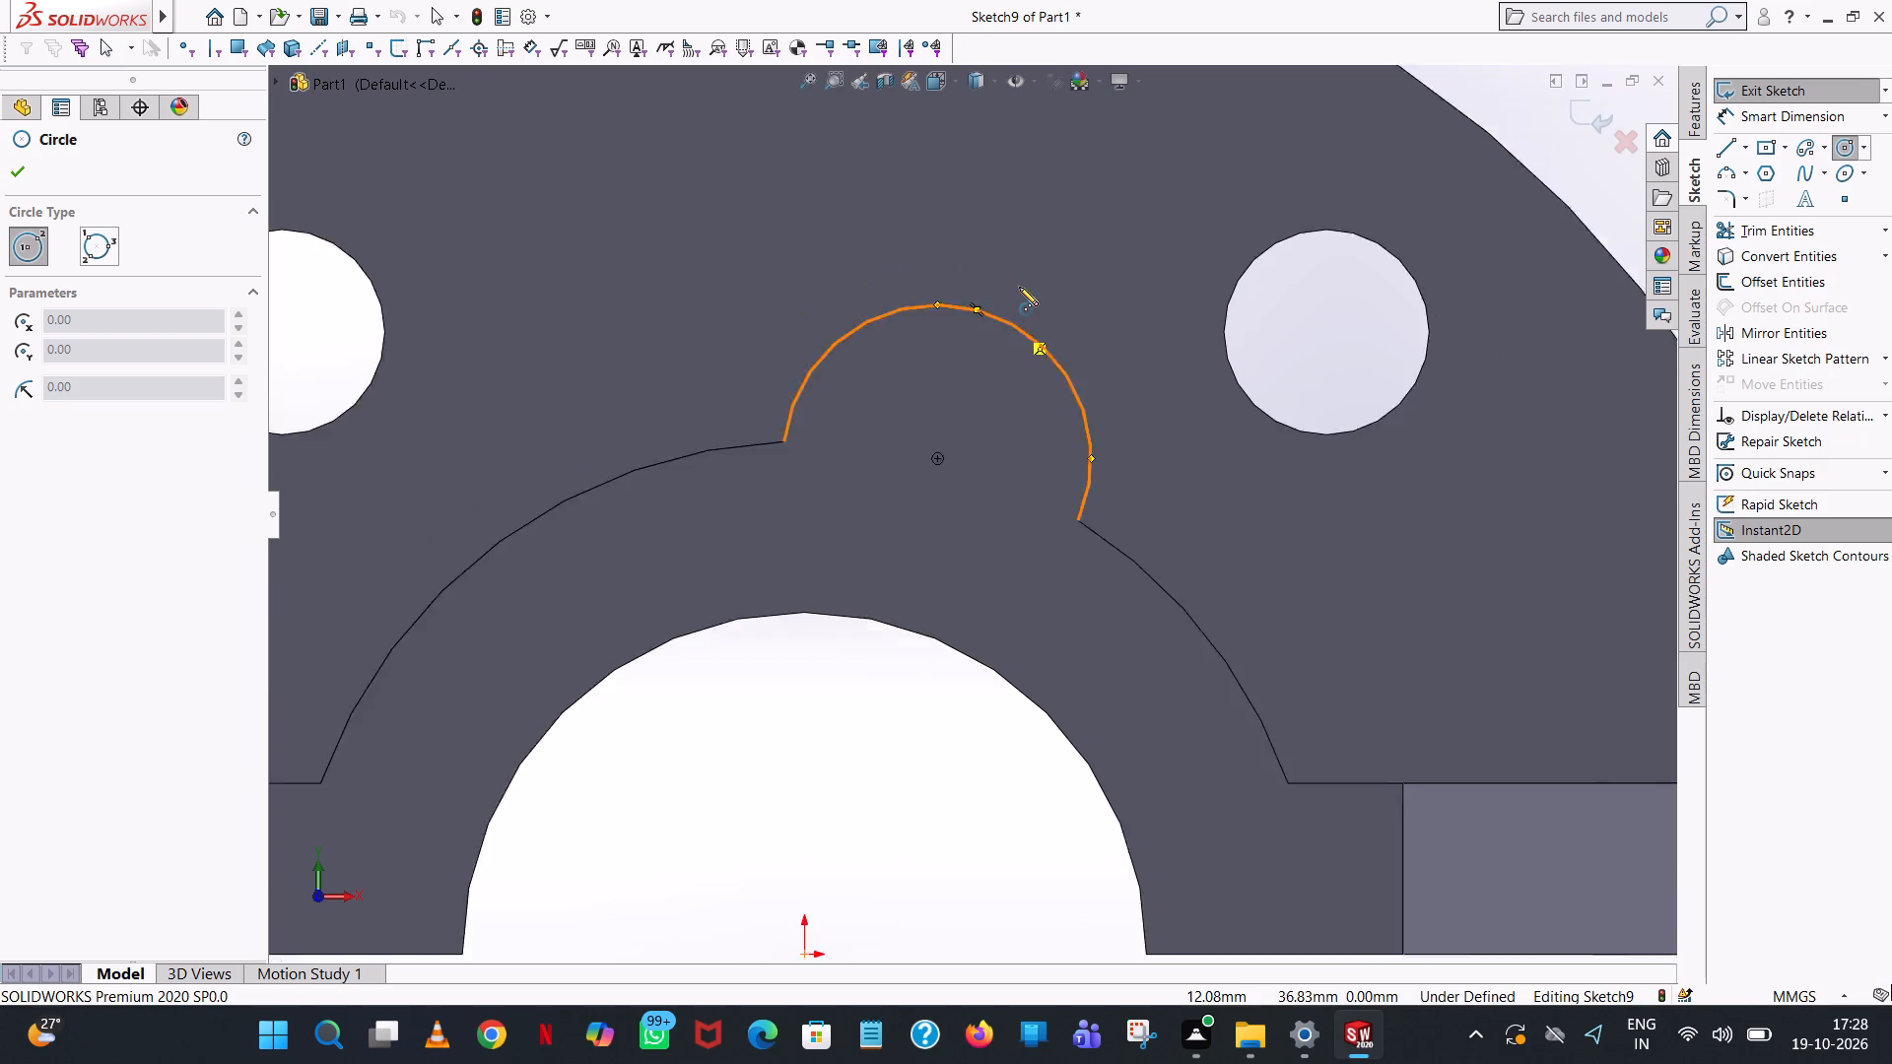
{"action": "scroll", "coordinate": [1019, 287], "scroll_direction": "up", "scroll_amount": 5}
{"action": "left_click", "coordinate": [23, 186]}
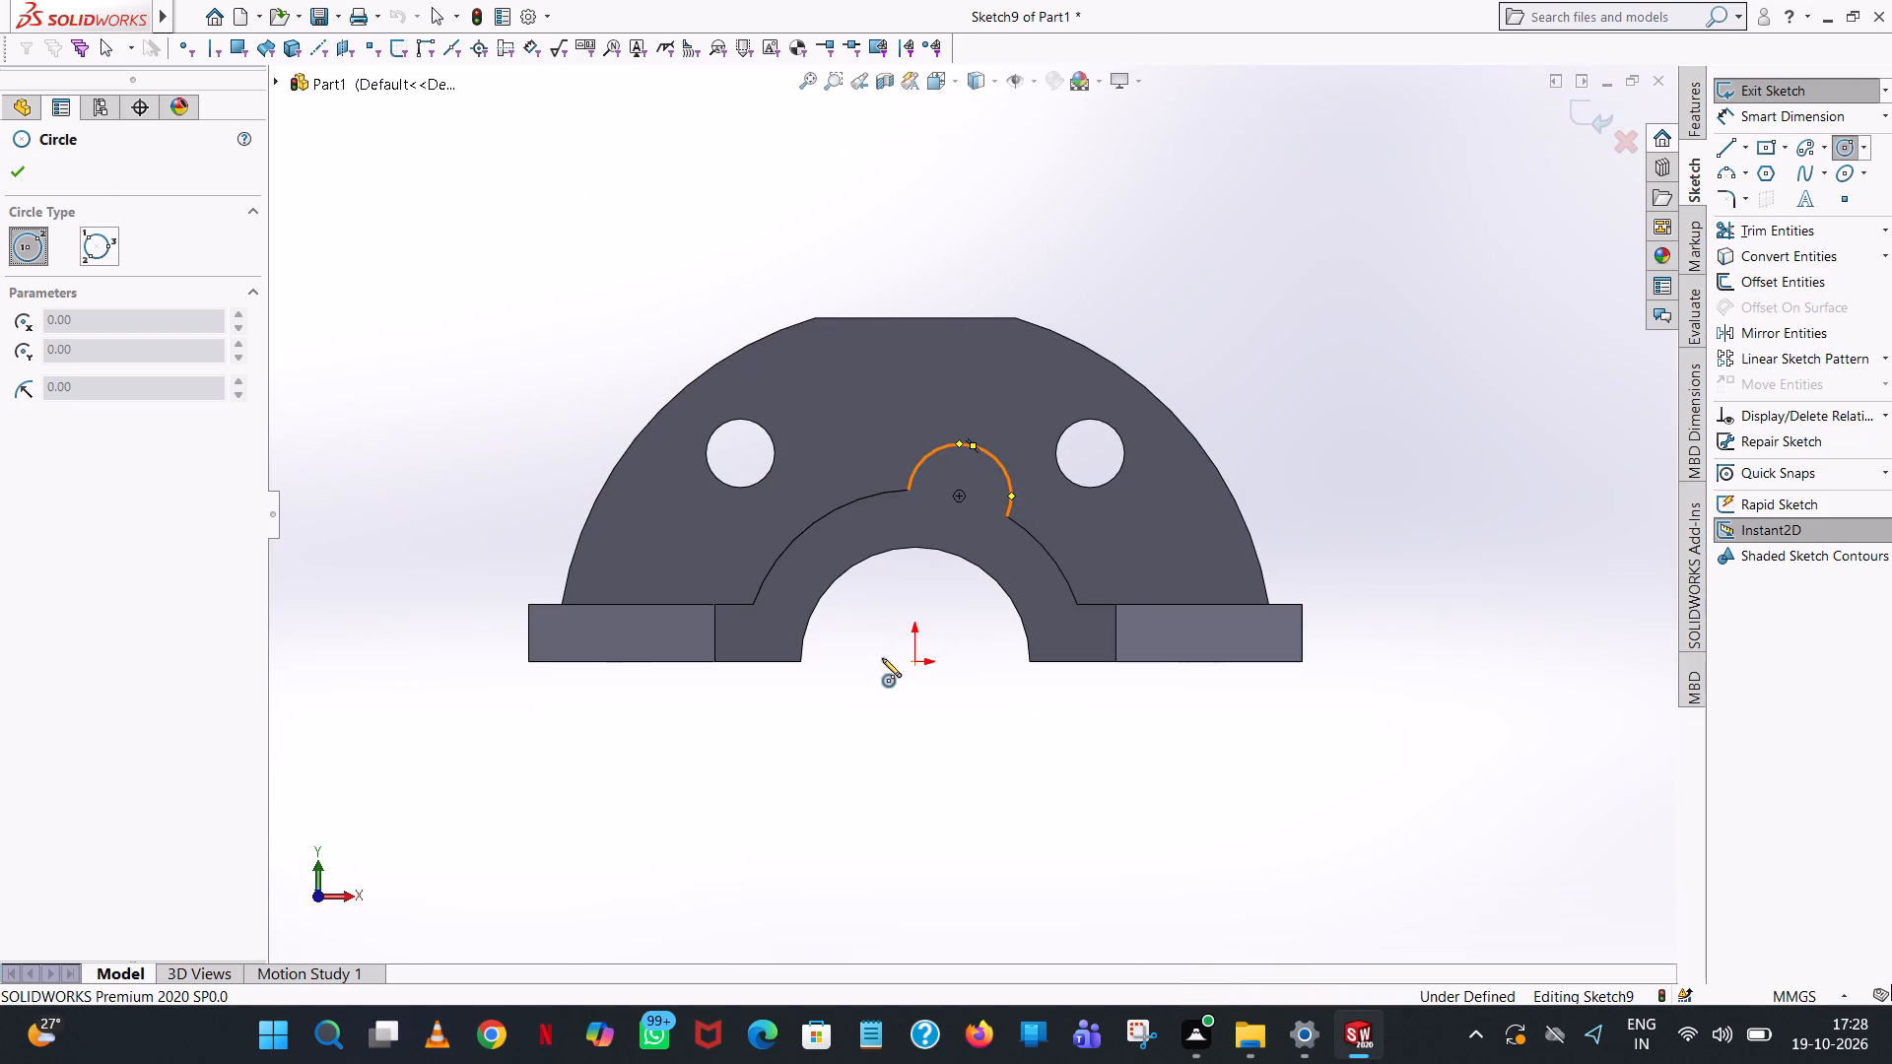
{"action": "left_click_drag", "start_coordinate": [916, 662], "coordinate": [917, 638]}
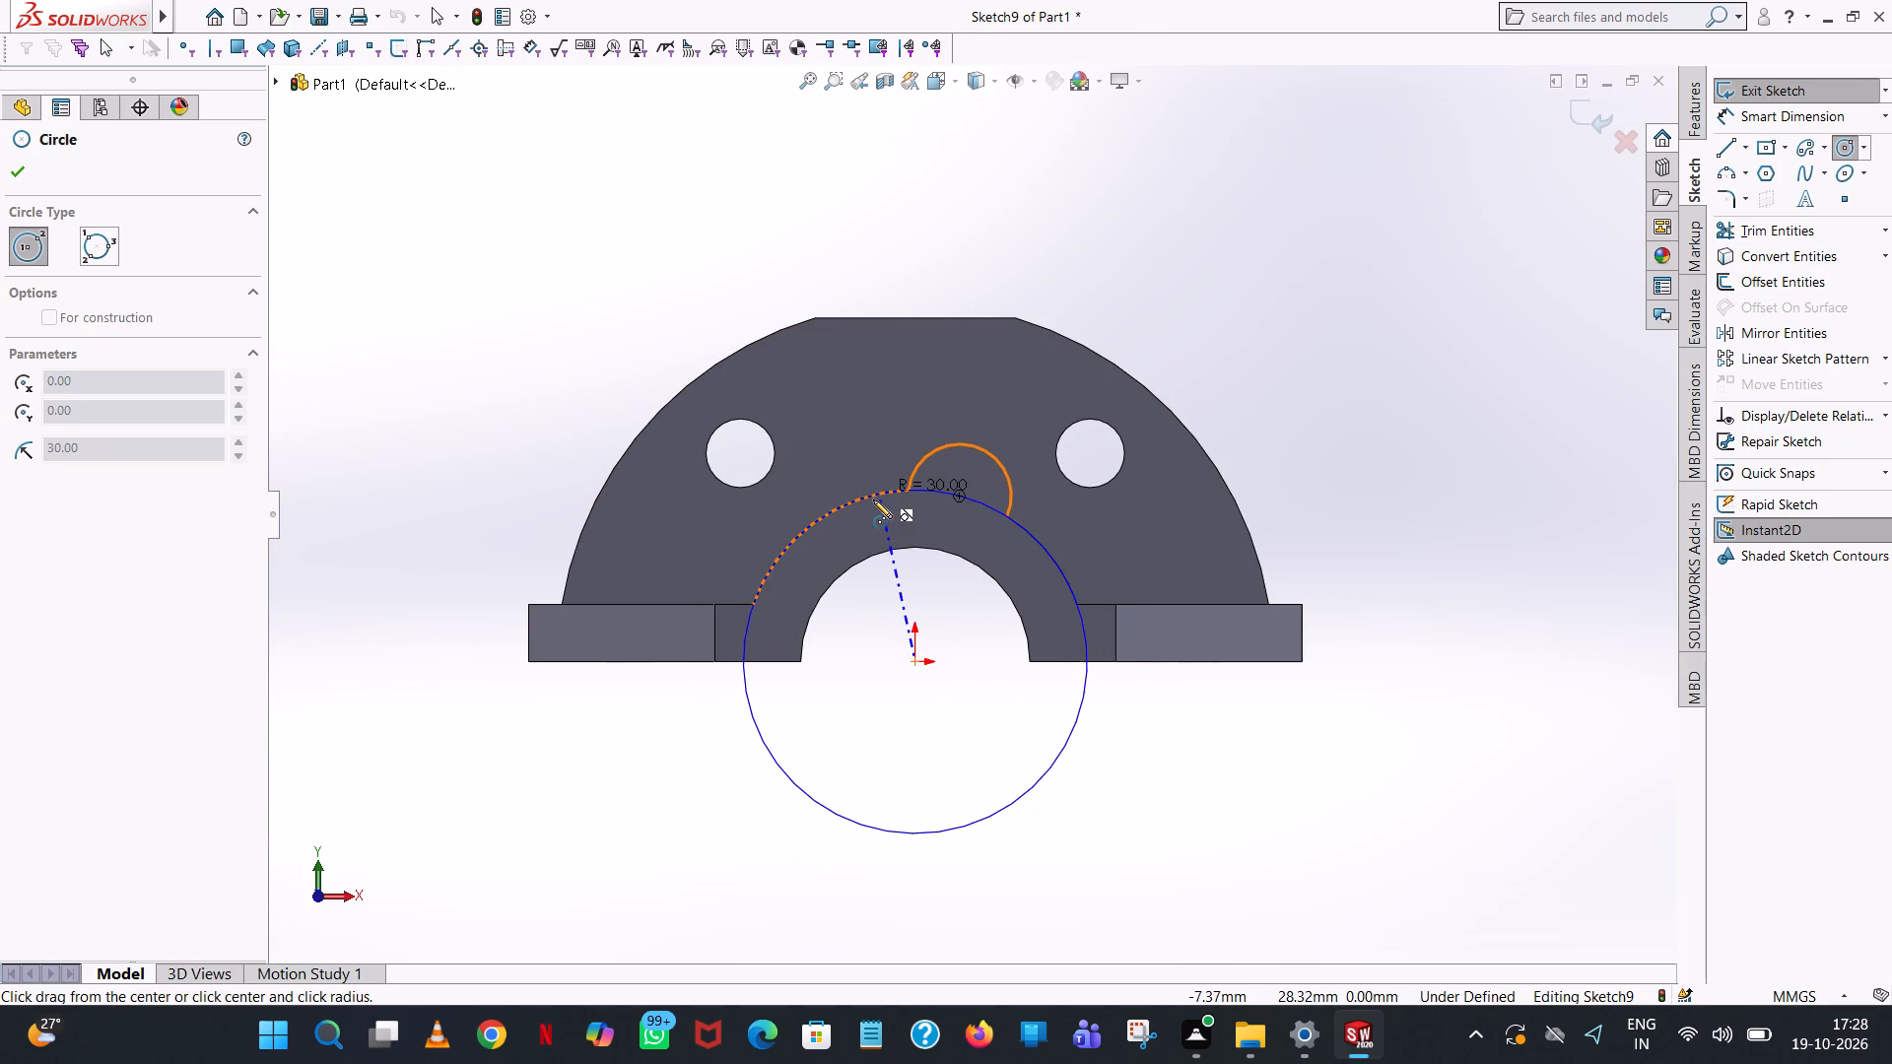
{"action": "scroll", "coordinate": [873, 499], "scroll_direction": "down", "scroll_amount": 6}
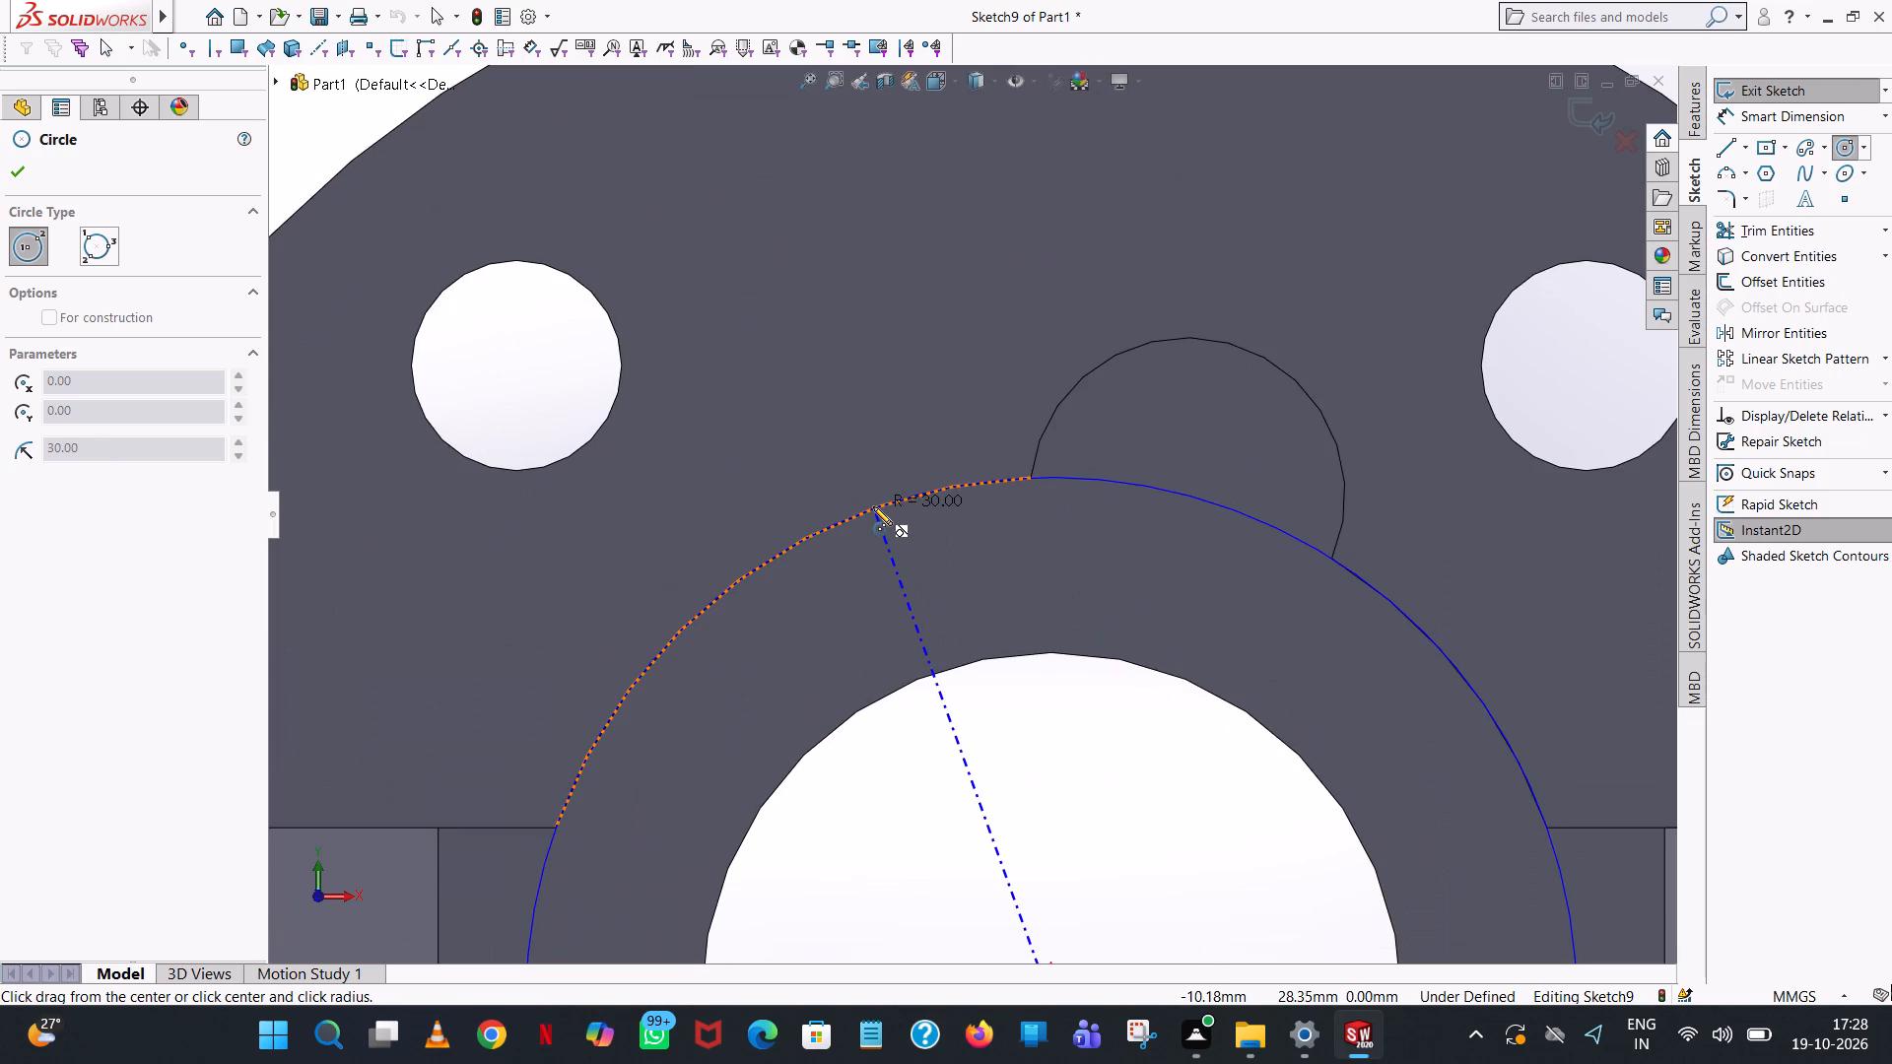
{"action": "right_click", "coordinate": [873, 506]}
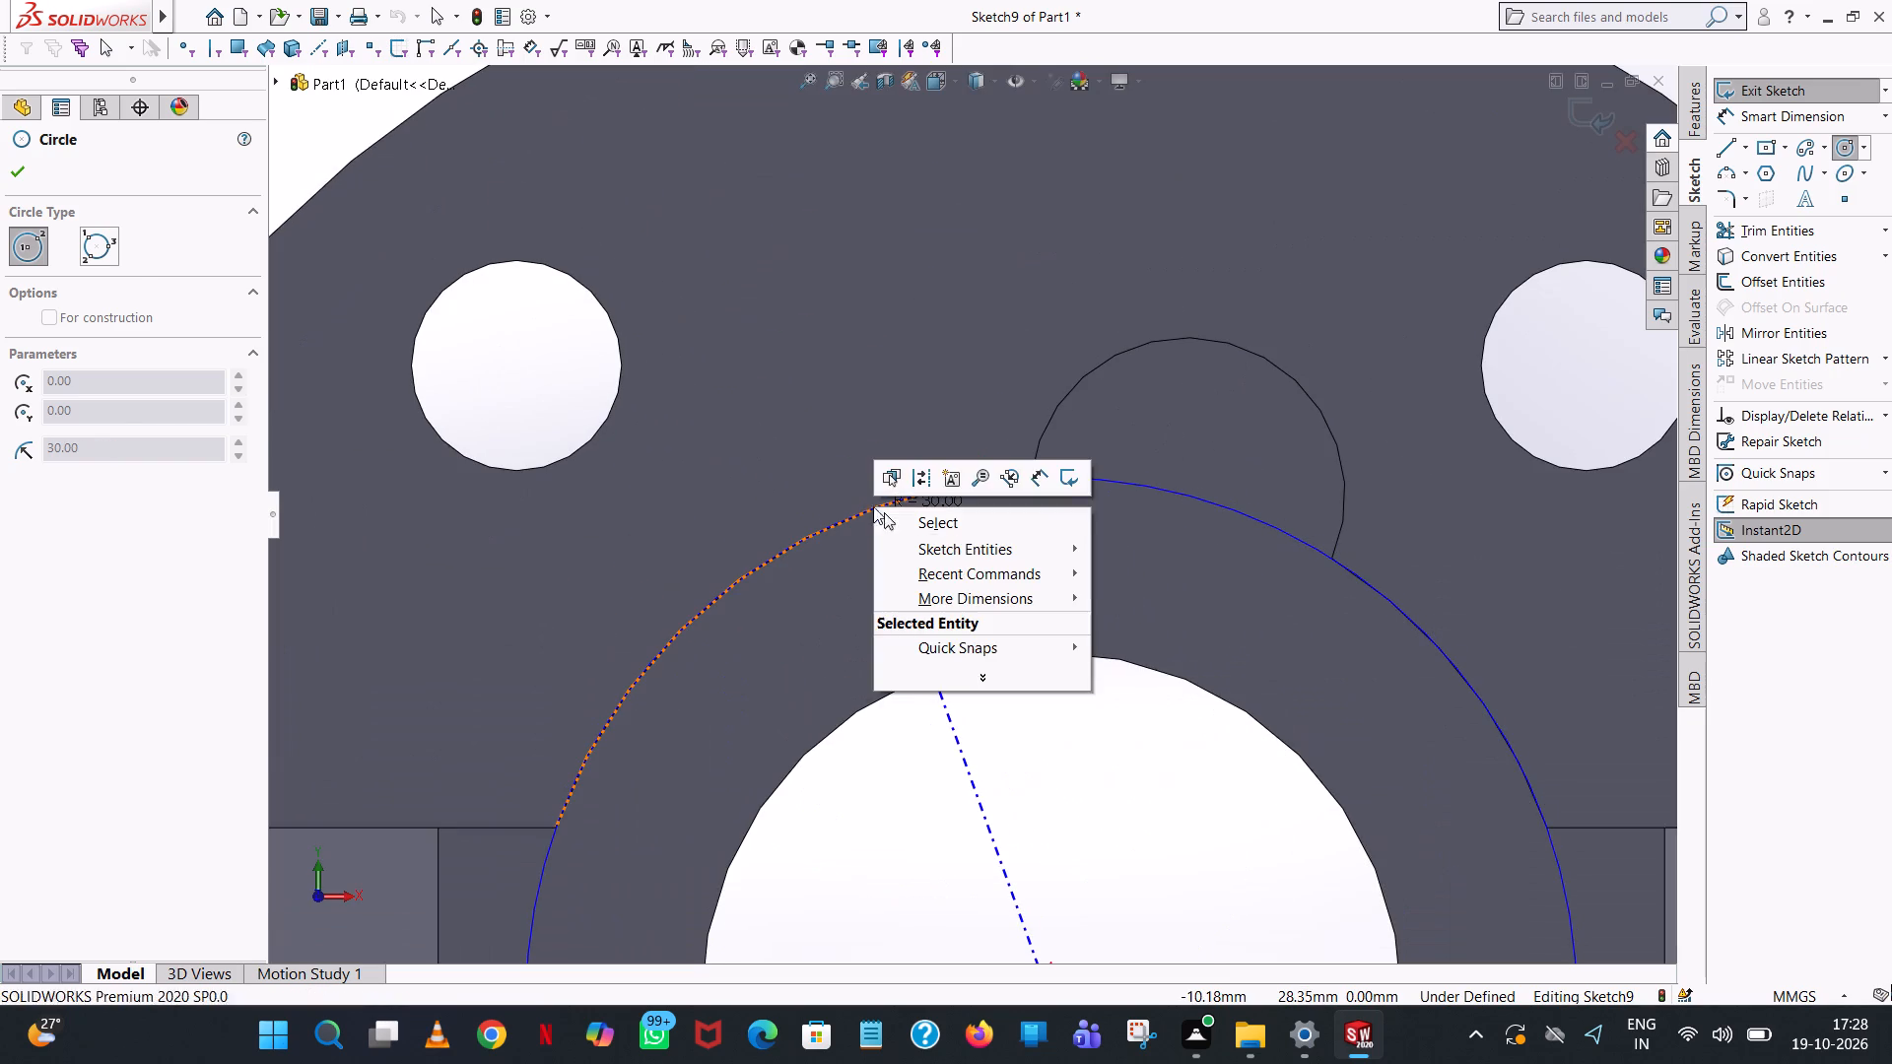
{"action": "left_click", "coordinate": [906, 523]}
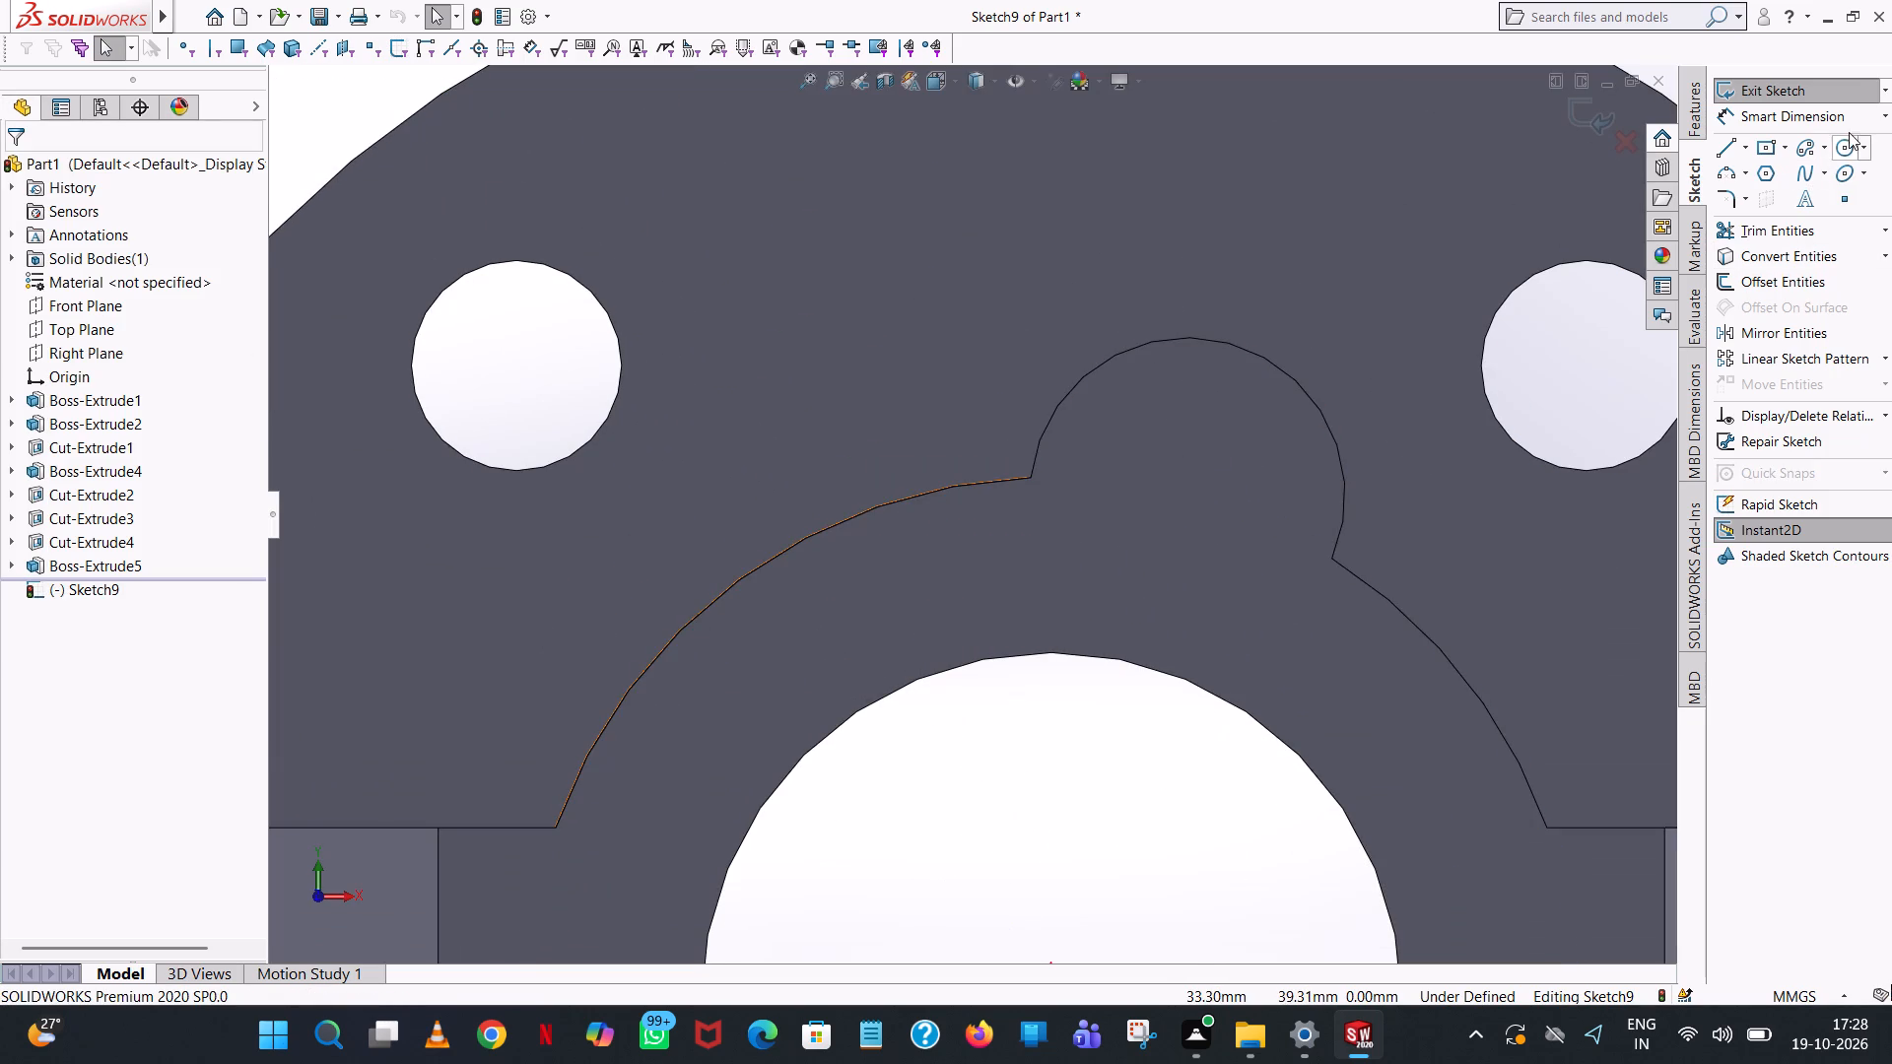
Sketch a circle of radius 3.5 mm concentric with the 18 mm round boss on the front face.
{"action": "left_click", "coordinate": [1845, 139]}
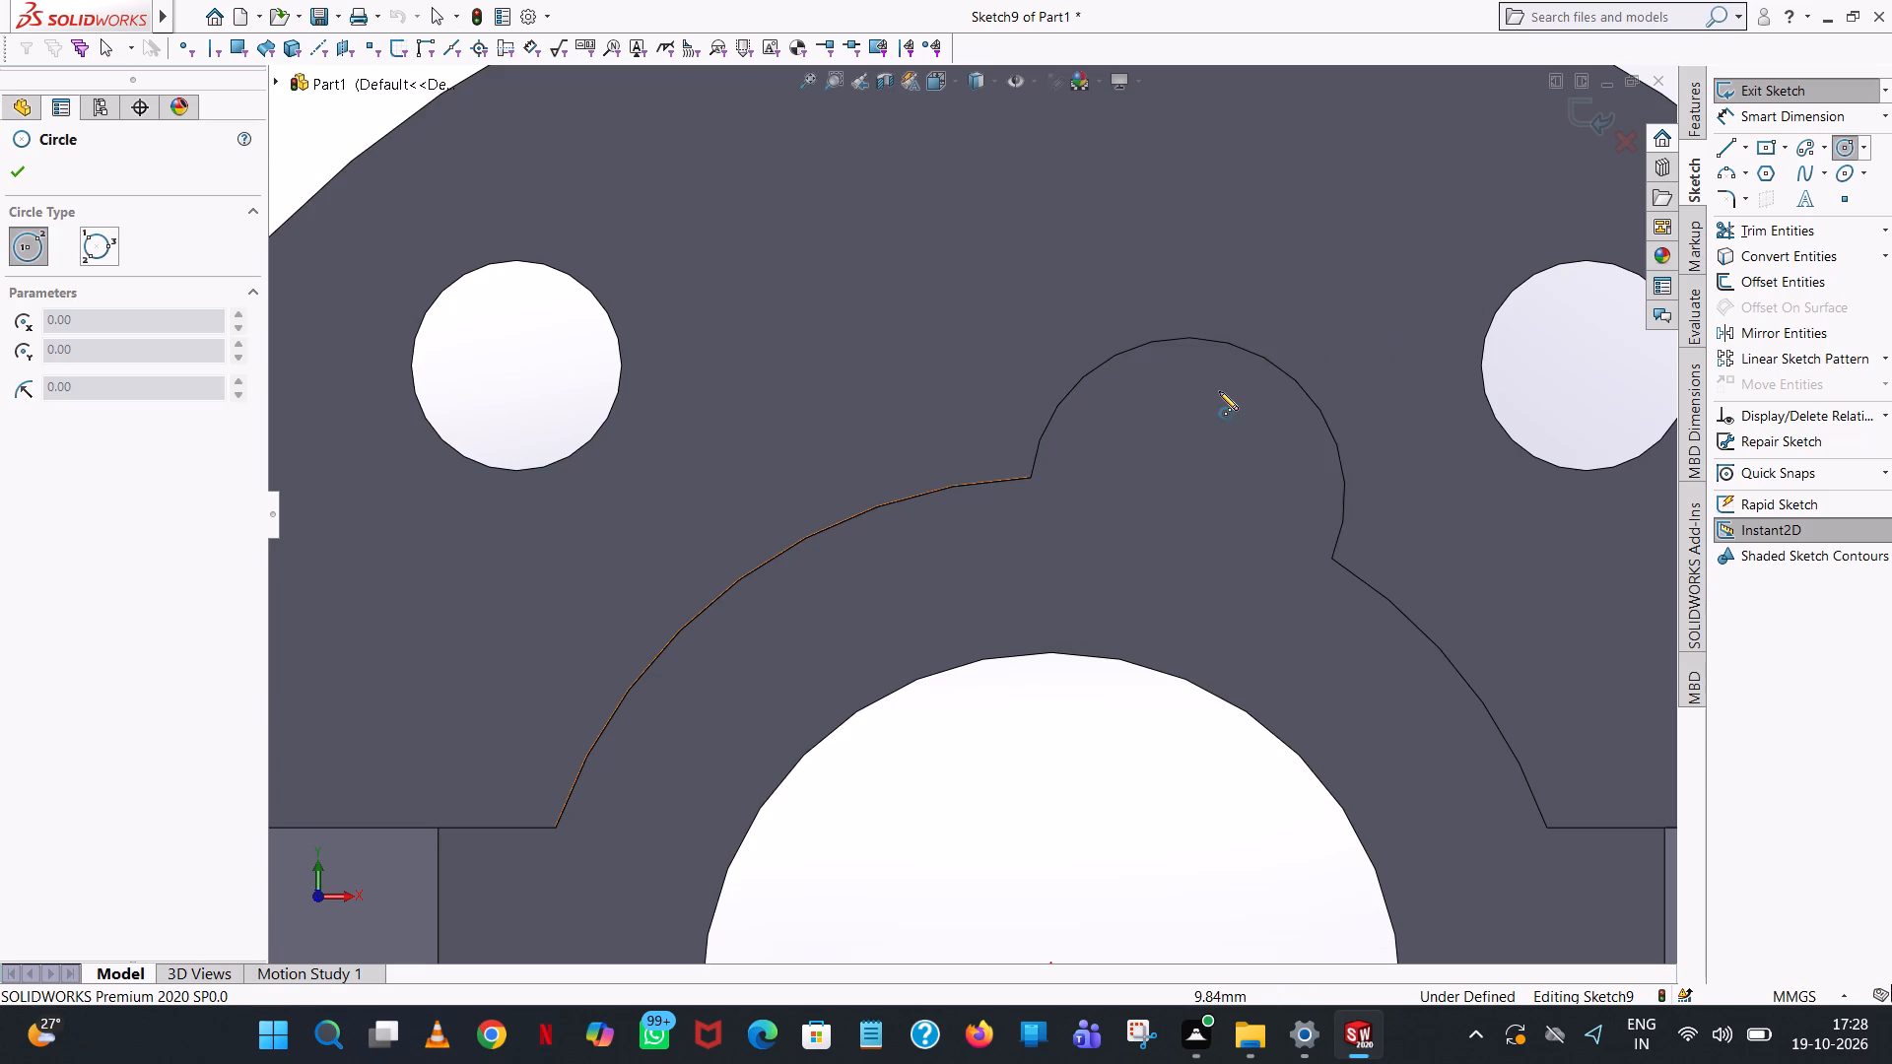
{"action": "left_click", "coordinate": [1191, 496]}
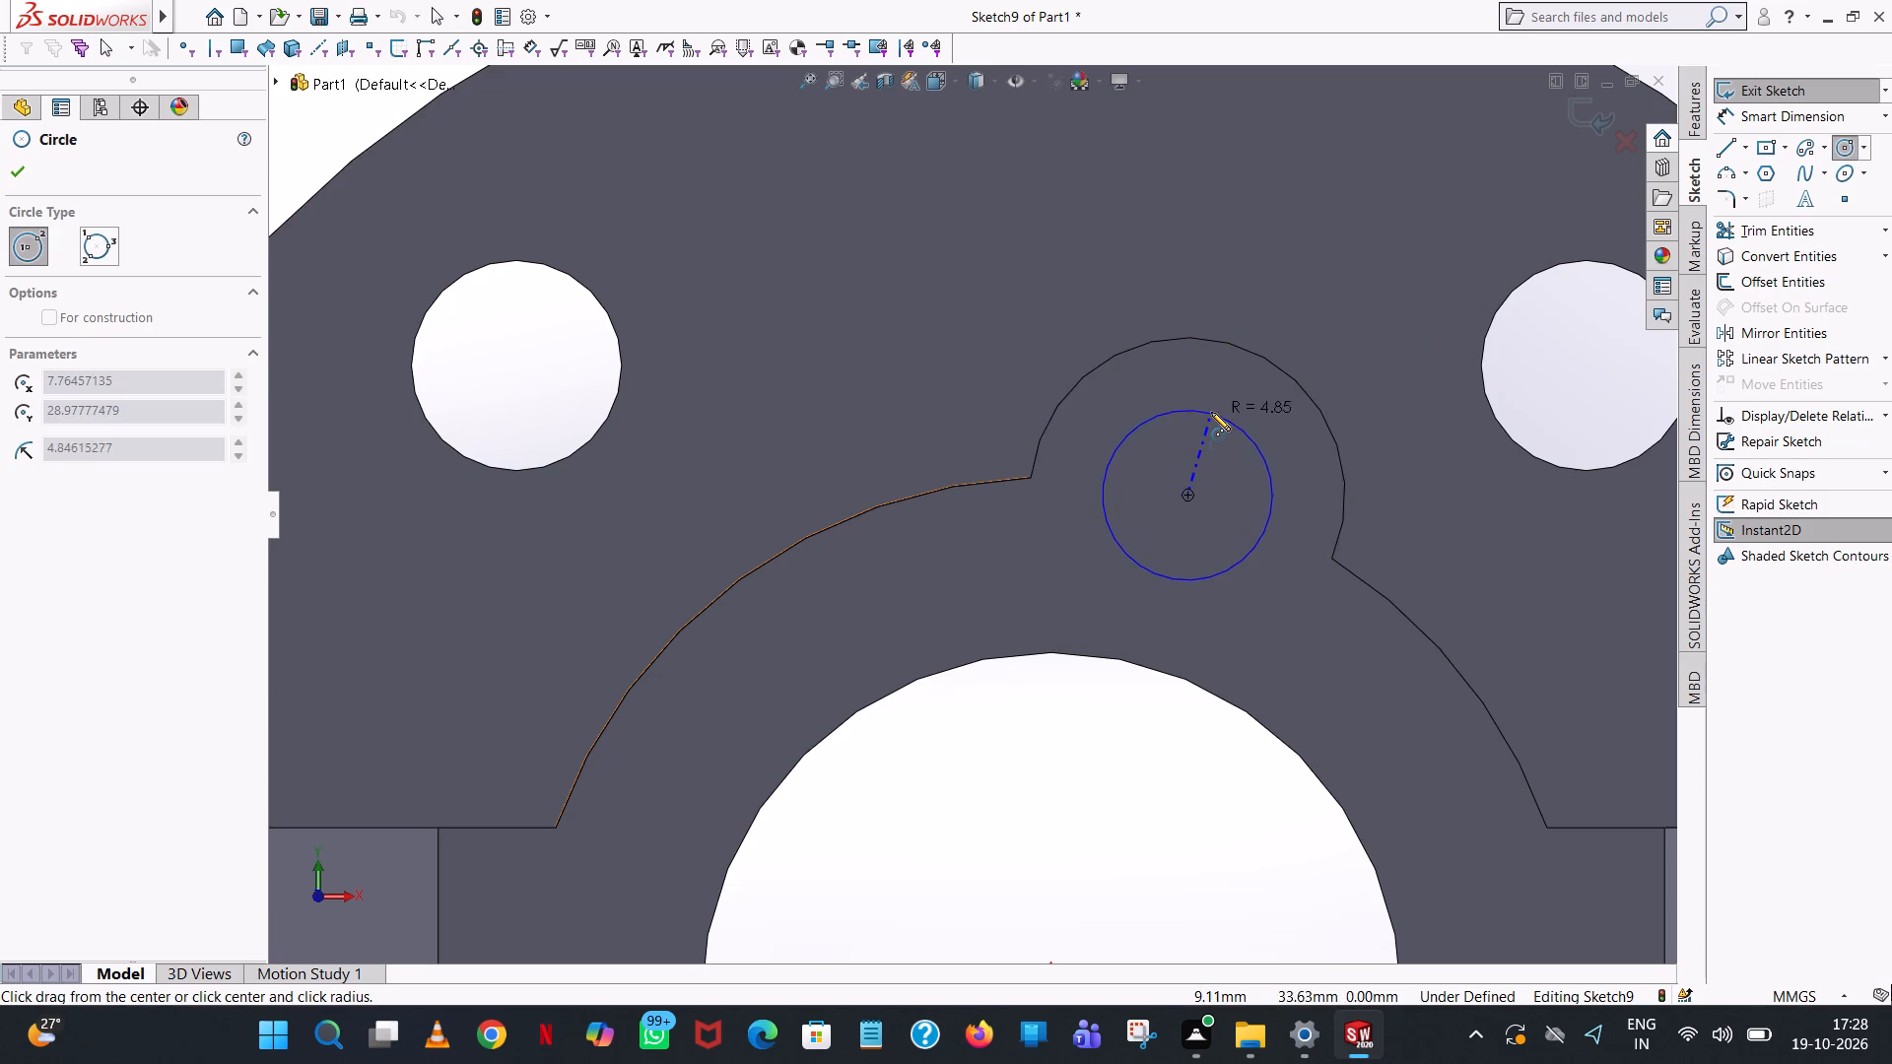
{"action": "left_click", "coordinate": [1211, 412]}
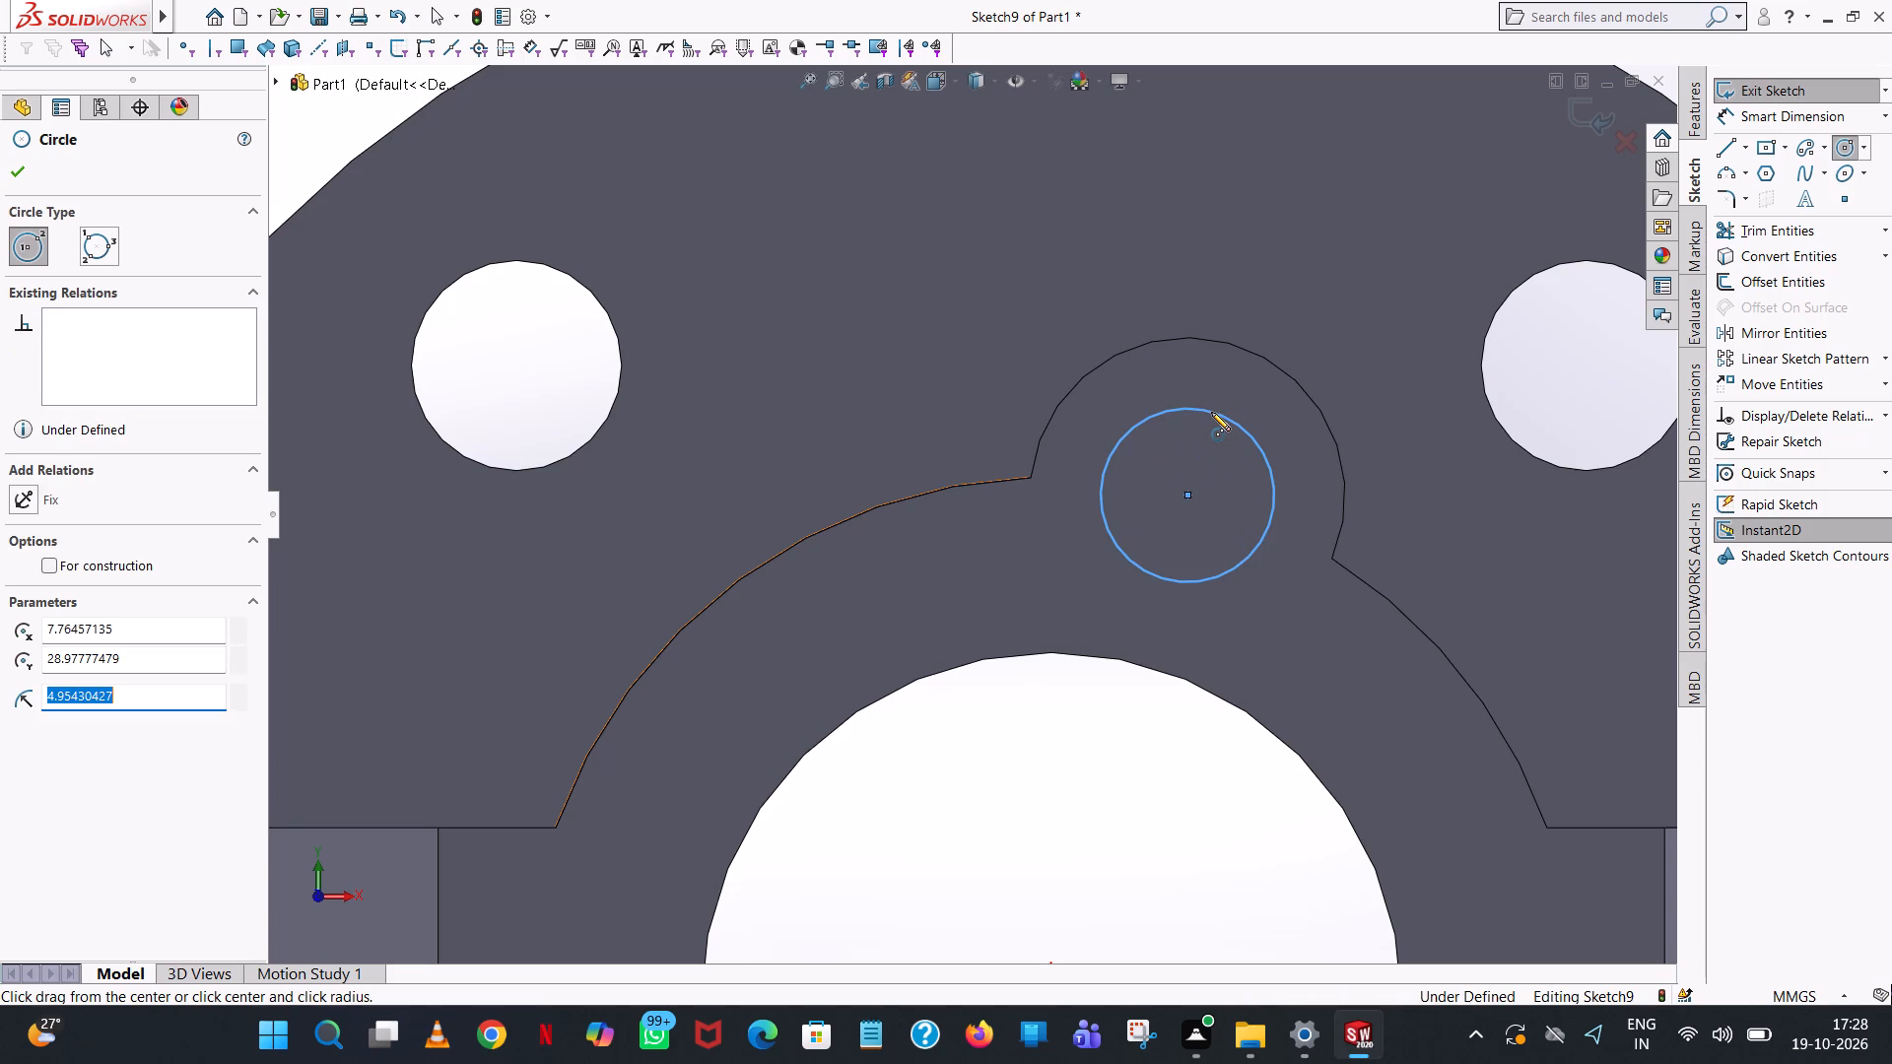
{"action": "type", "text": "3.5"}
{"action": "key", "text": "Return"}
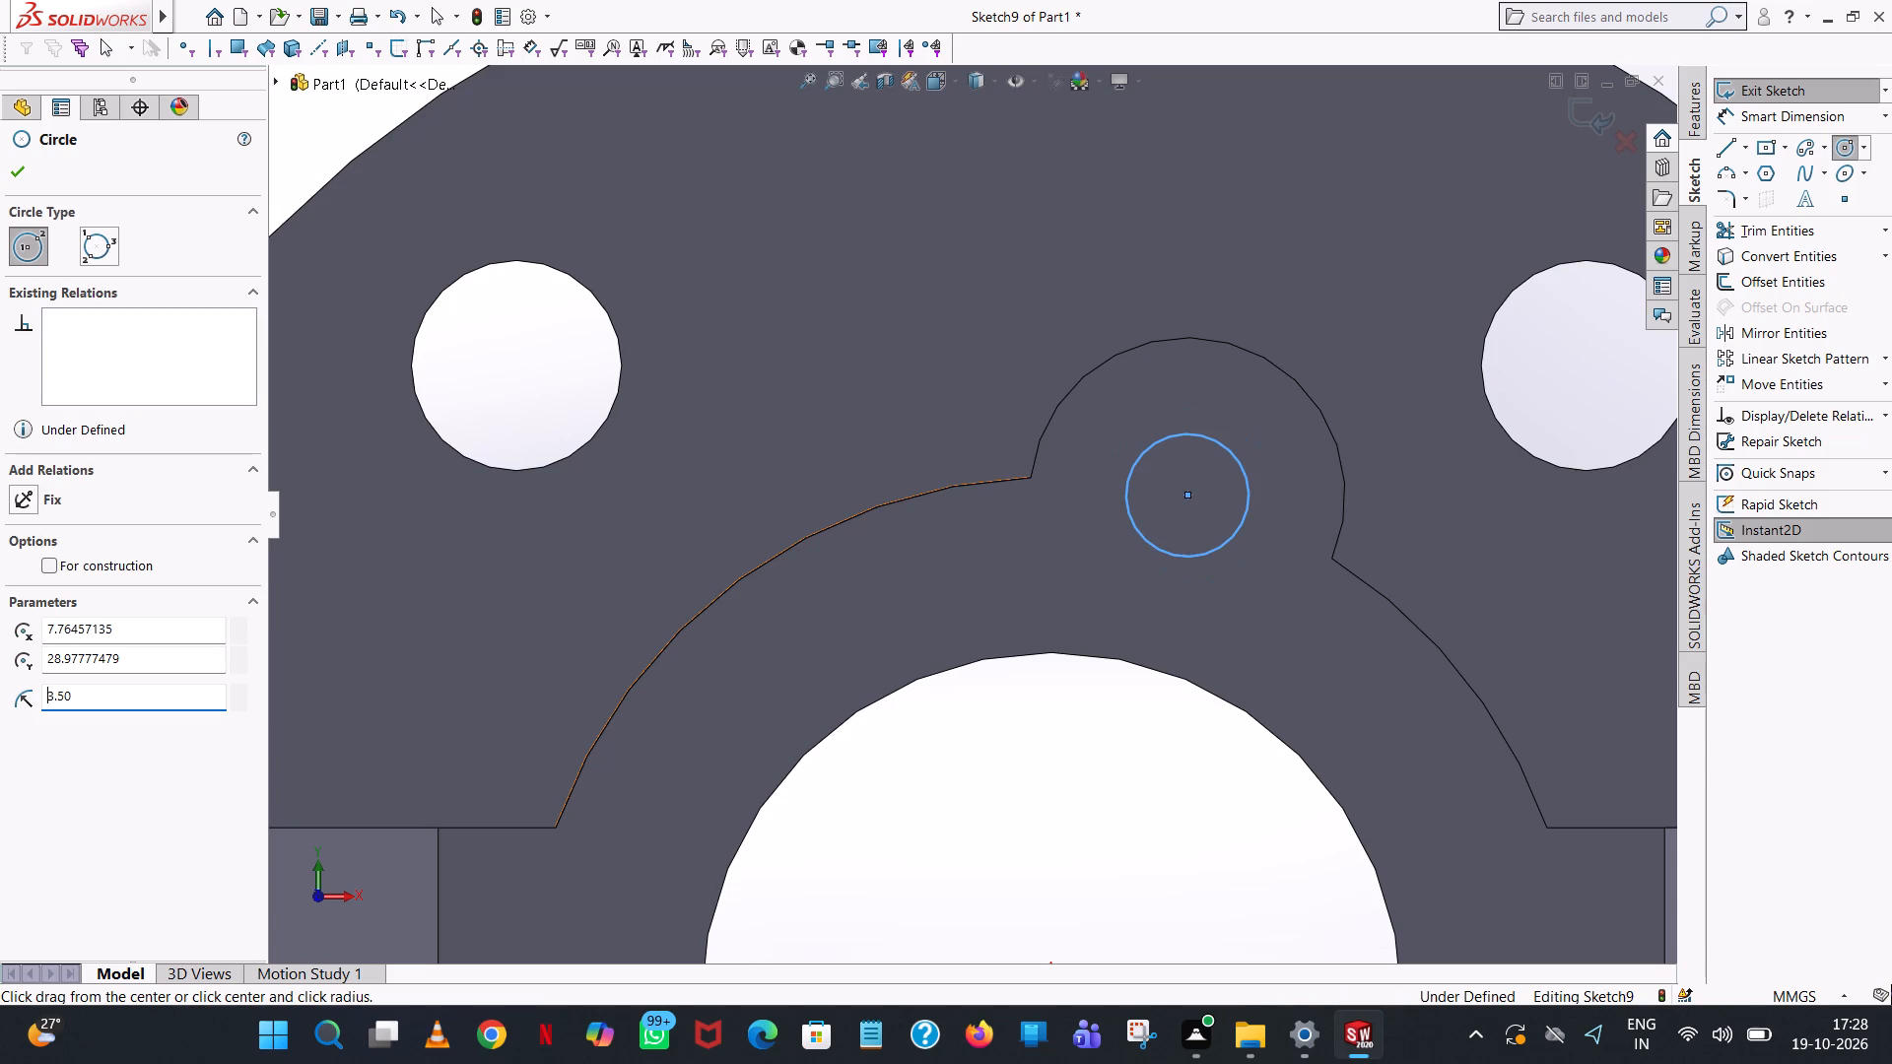
{"action": "left_click", "coordinate": [20, 181]}
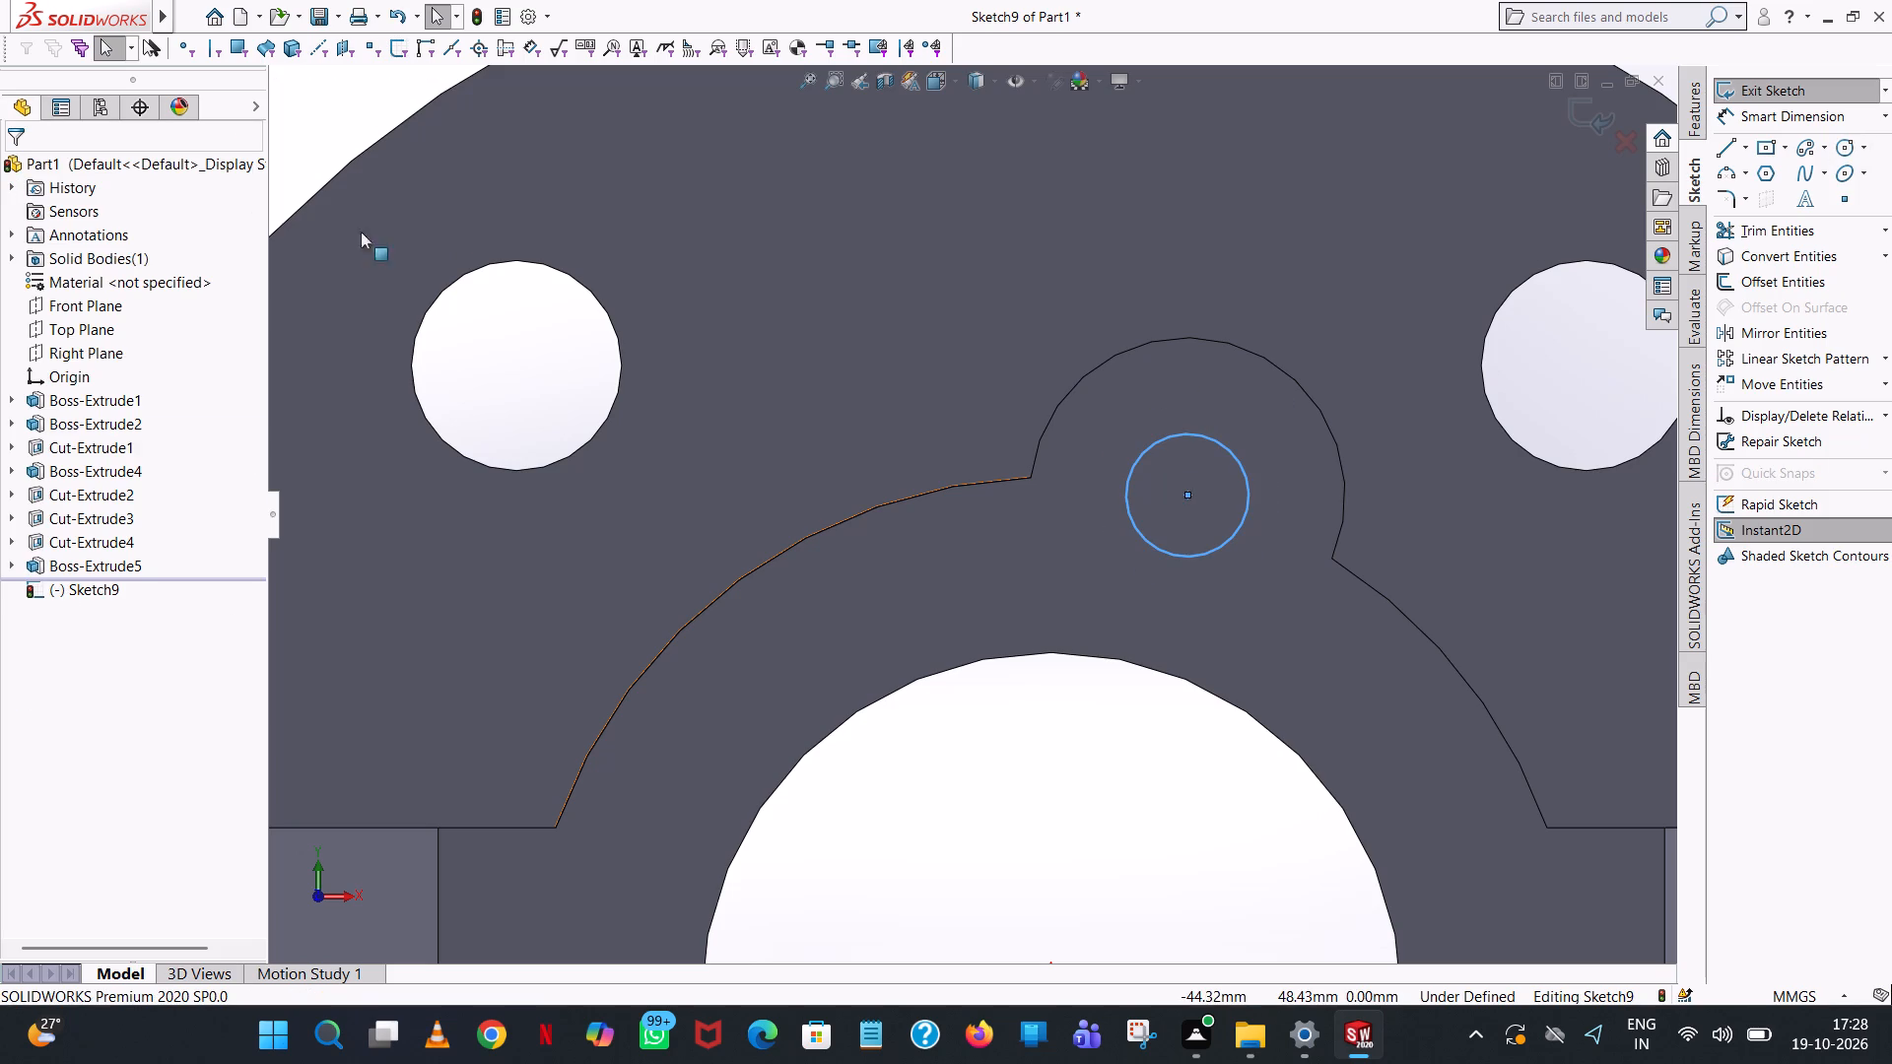
Dimension the diameter of the small circle inside the round boss.
{"action": "scroll", "coordinate": [961, 380], "scroll_direction": "up", "scroll_amount": 3}
{"action": "left_click", "coordinate": [1336, 185]}
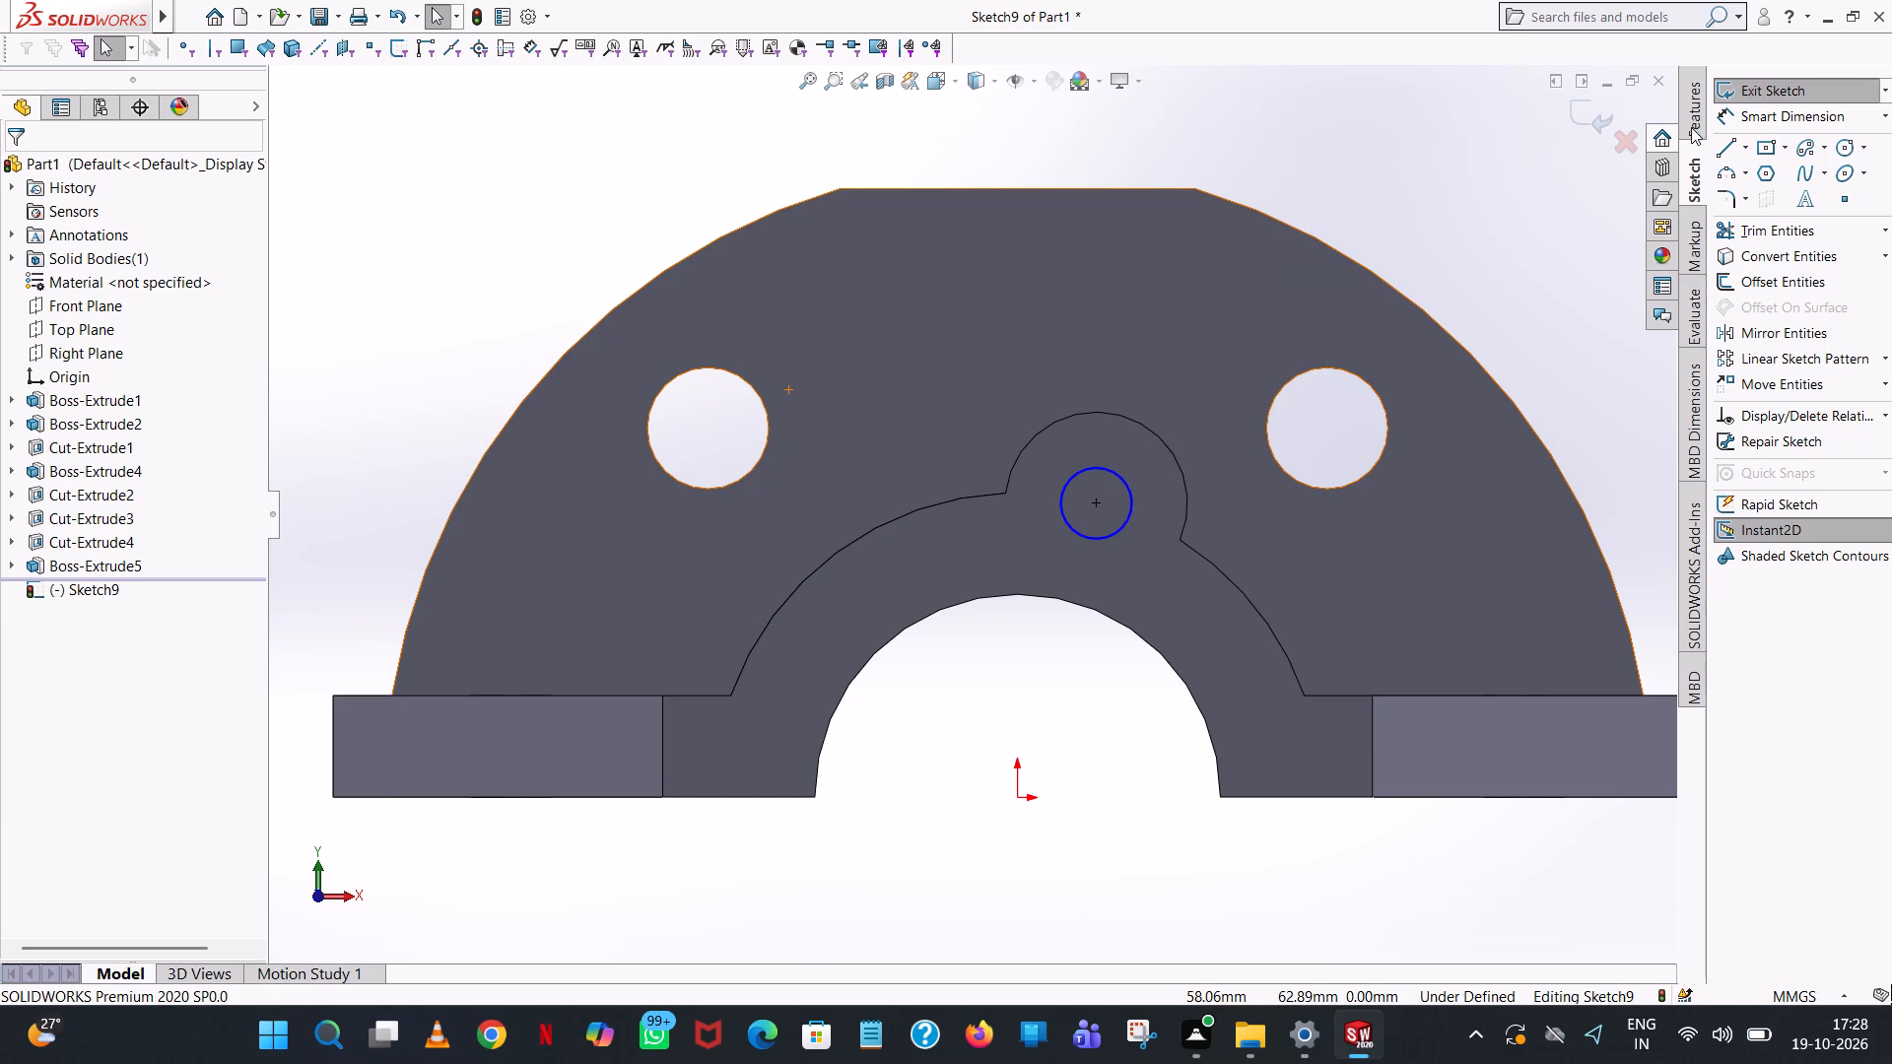
{"action": "left_click", "coordinate": [1739, 109]}
{"action": "left_click", "coordinate": [1128, 501]}
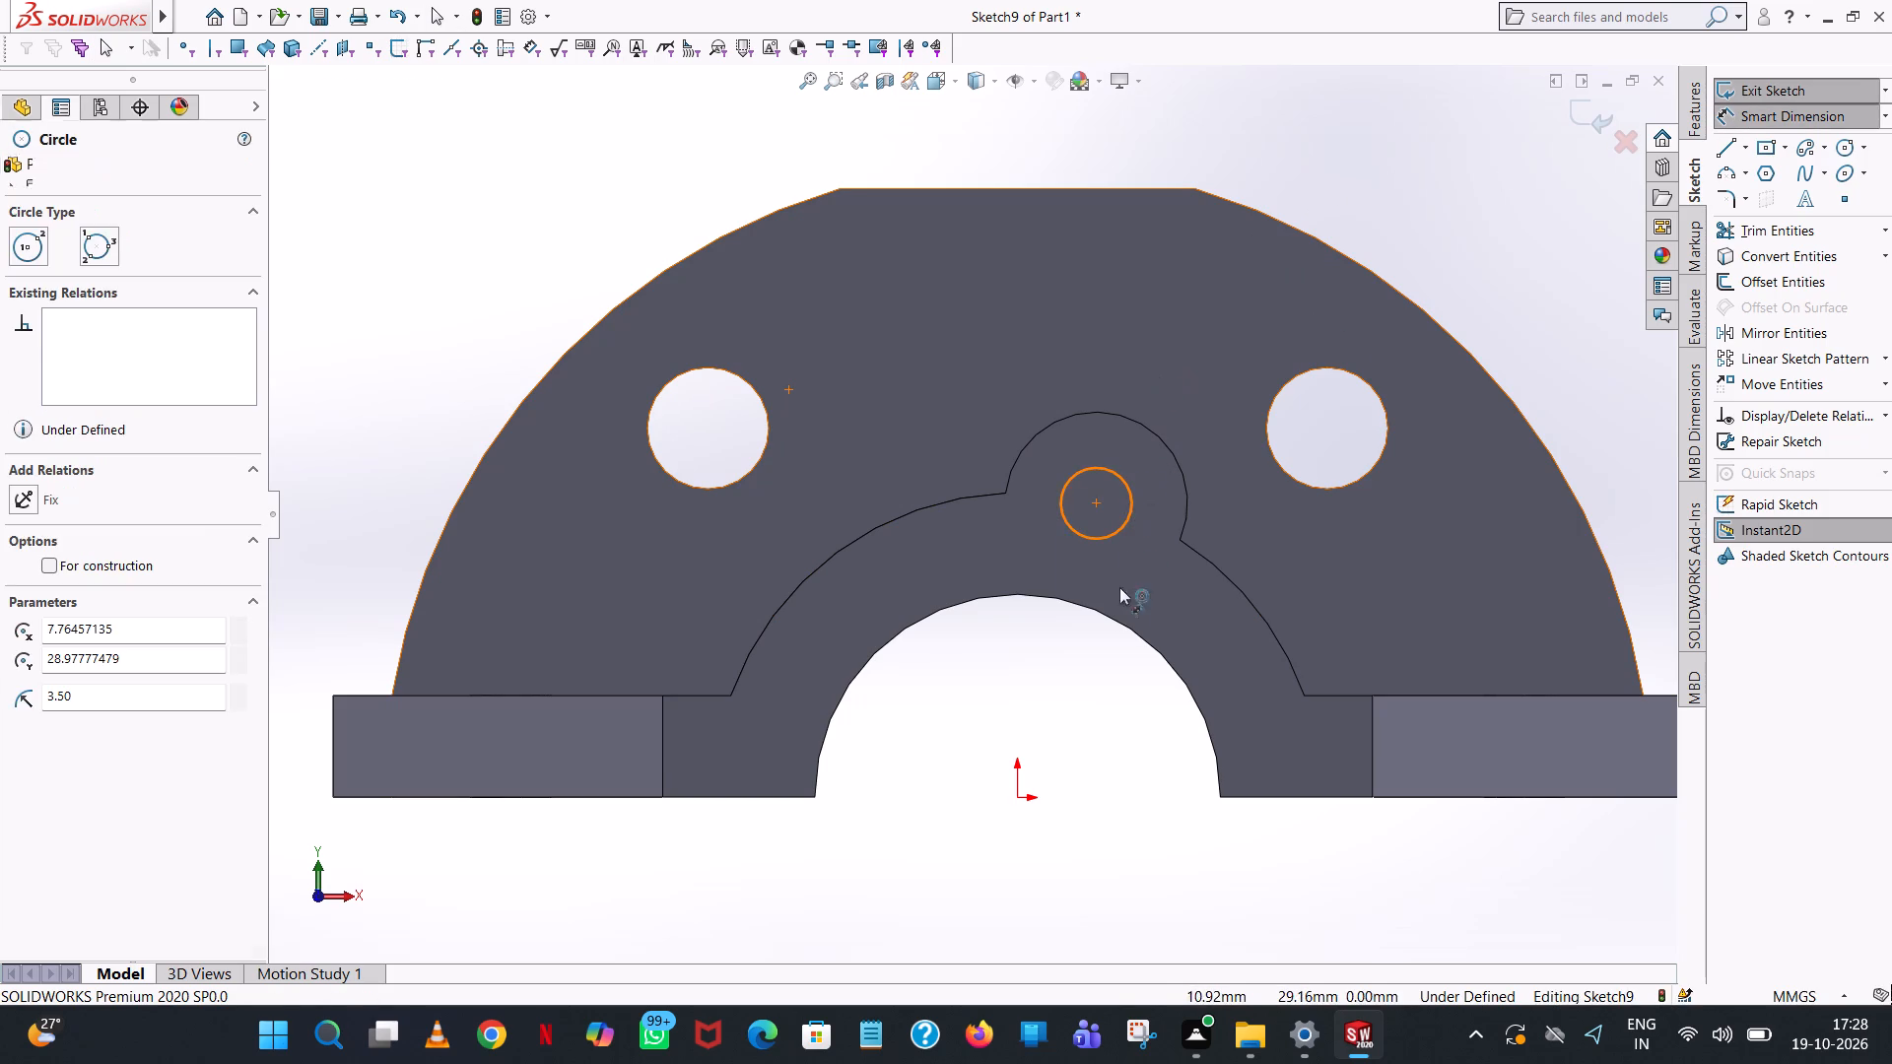
{"action": "left_click", "coordinate": [1156, 833]}
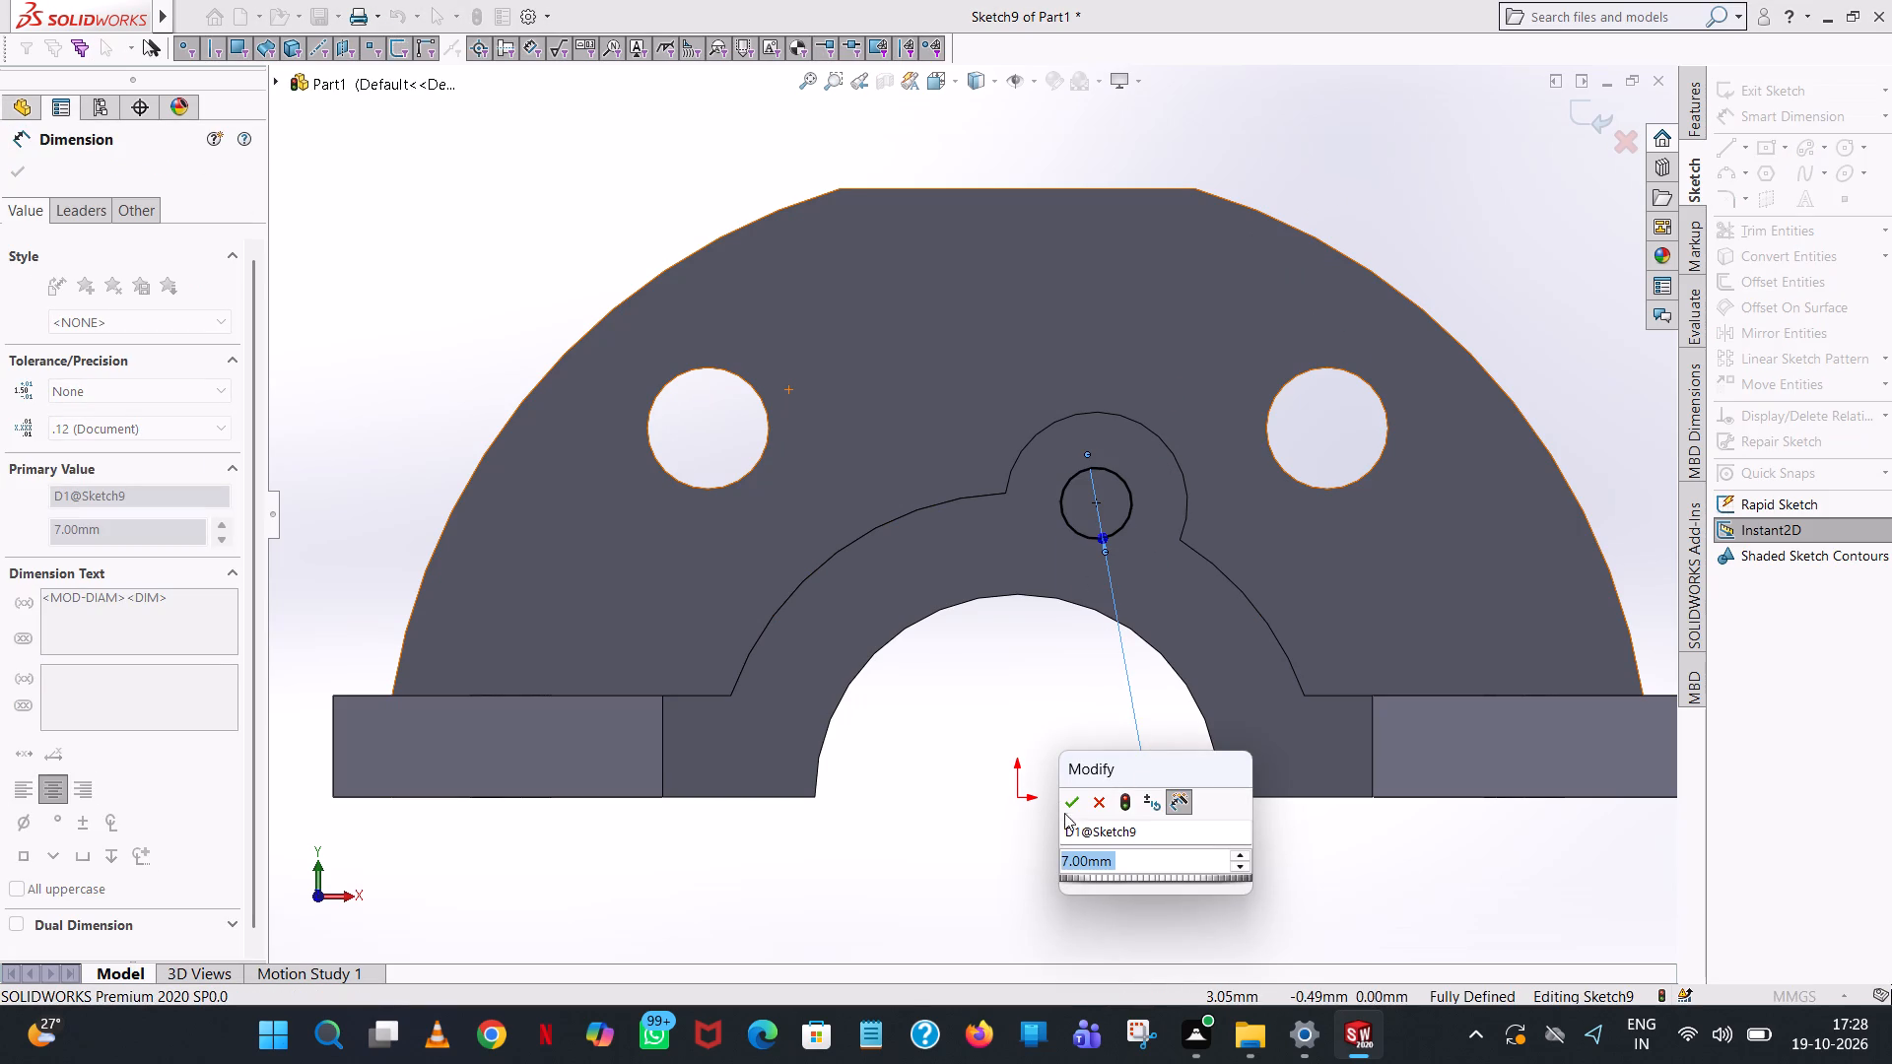
{"action": "left_click", "coordinate": [1075, 803]}
{"action": "left_click", "coordinate": [1346, 205]}
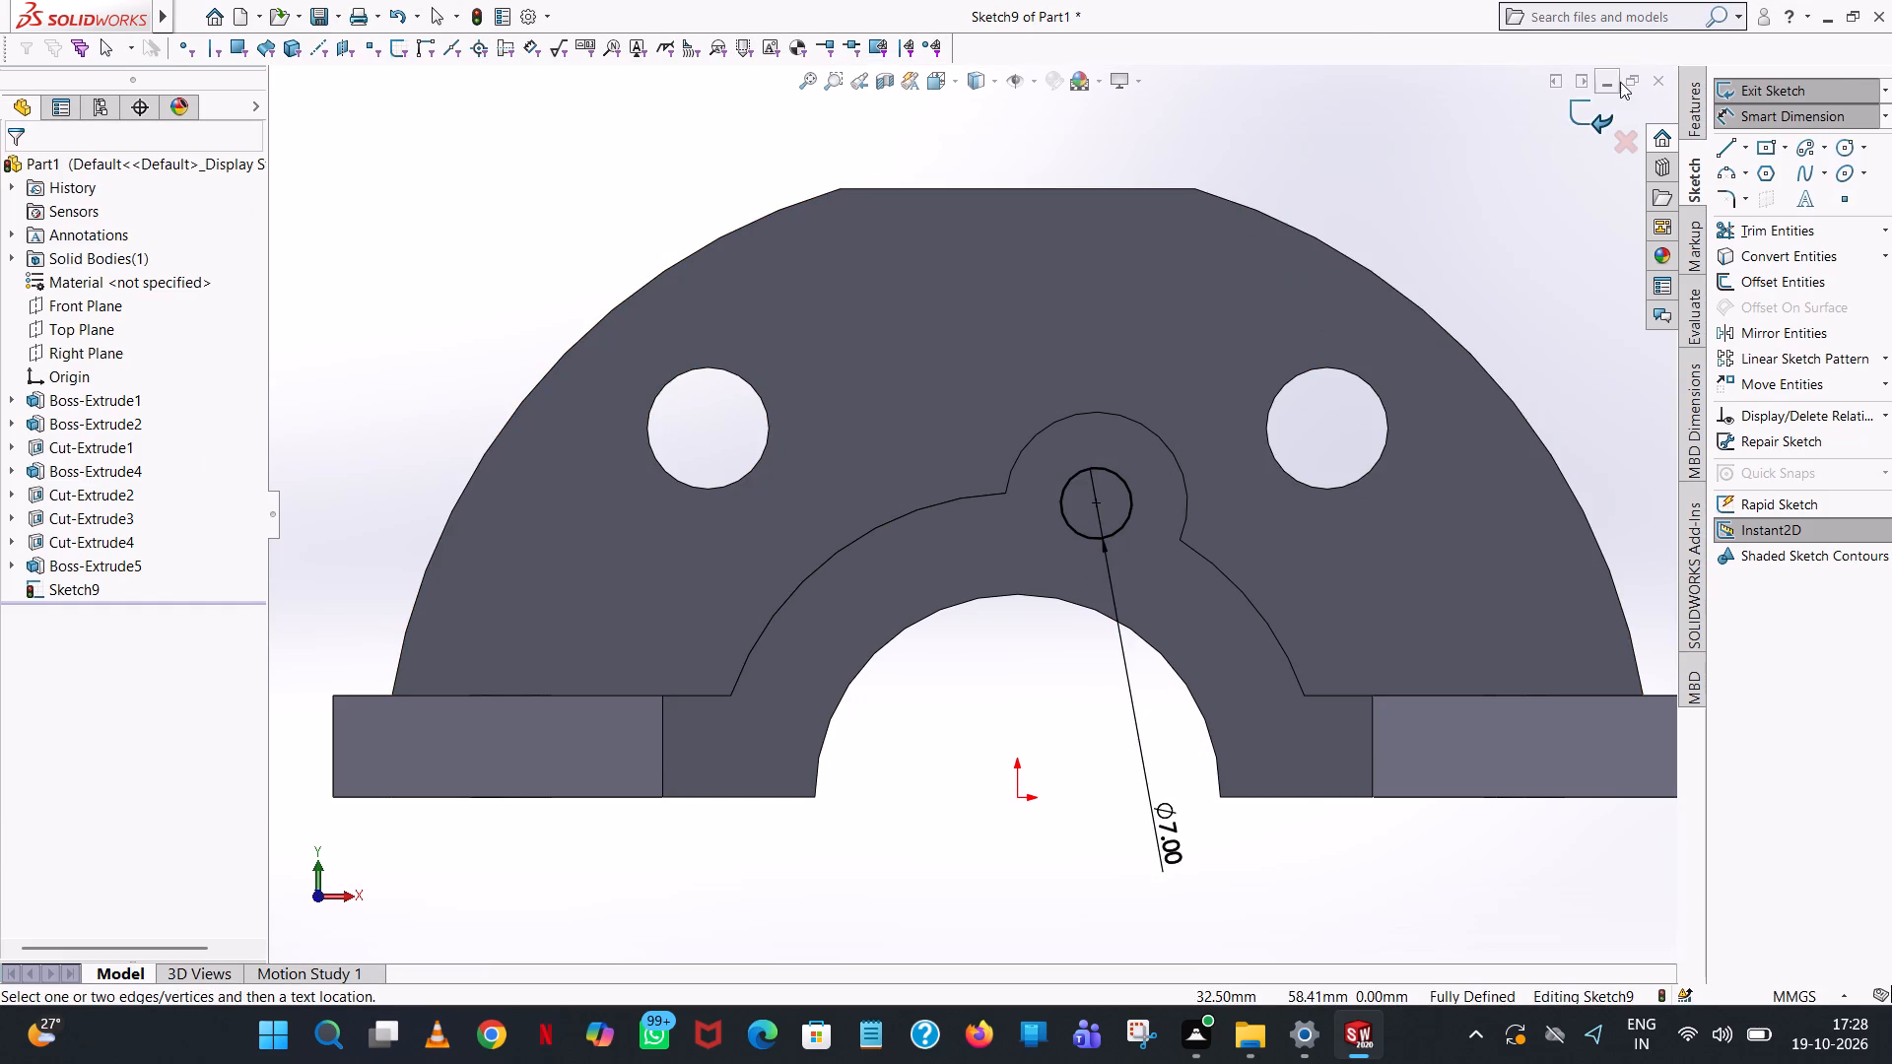
Cut-extrude the small circle as a blind hole 75 mm deep through the round boss and the half-round plate.
{"action": "left_click", "coordinate": [1701, 117]}
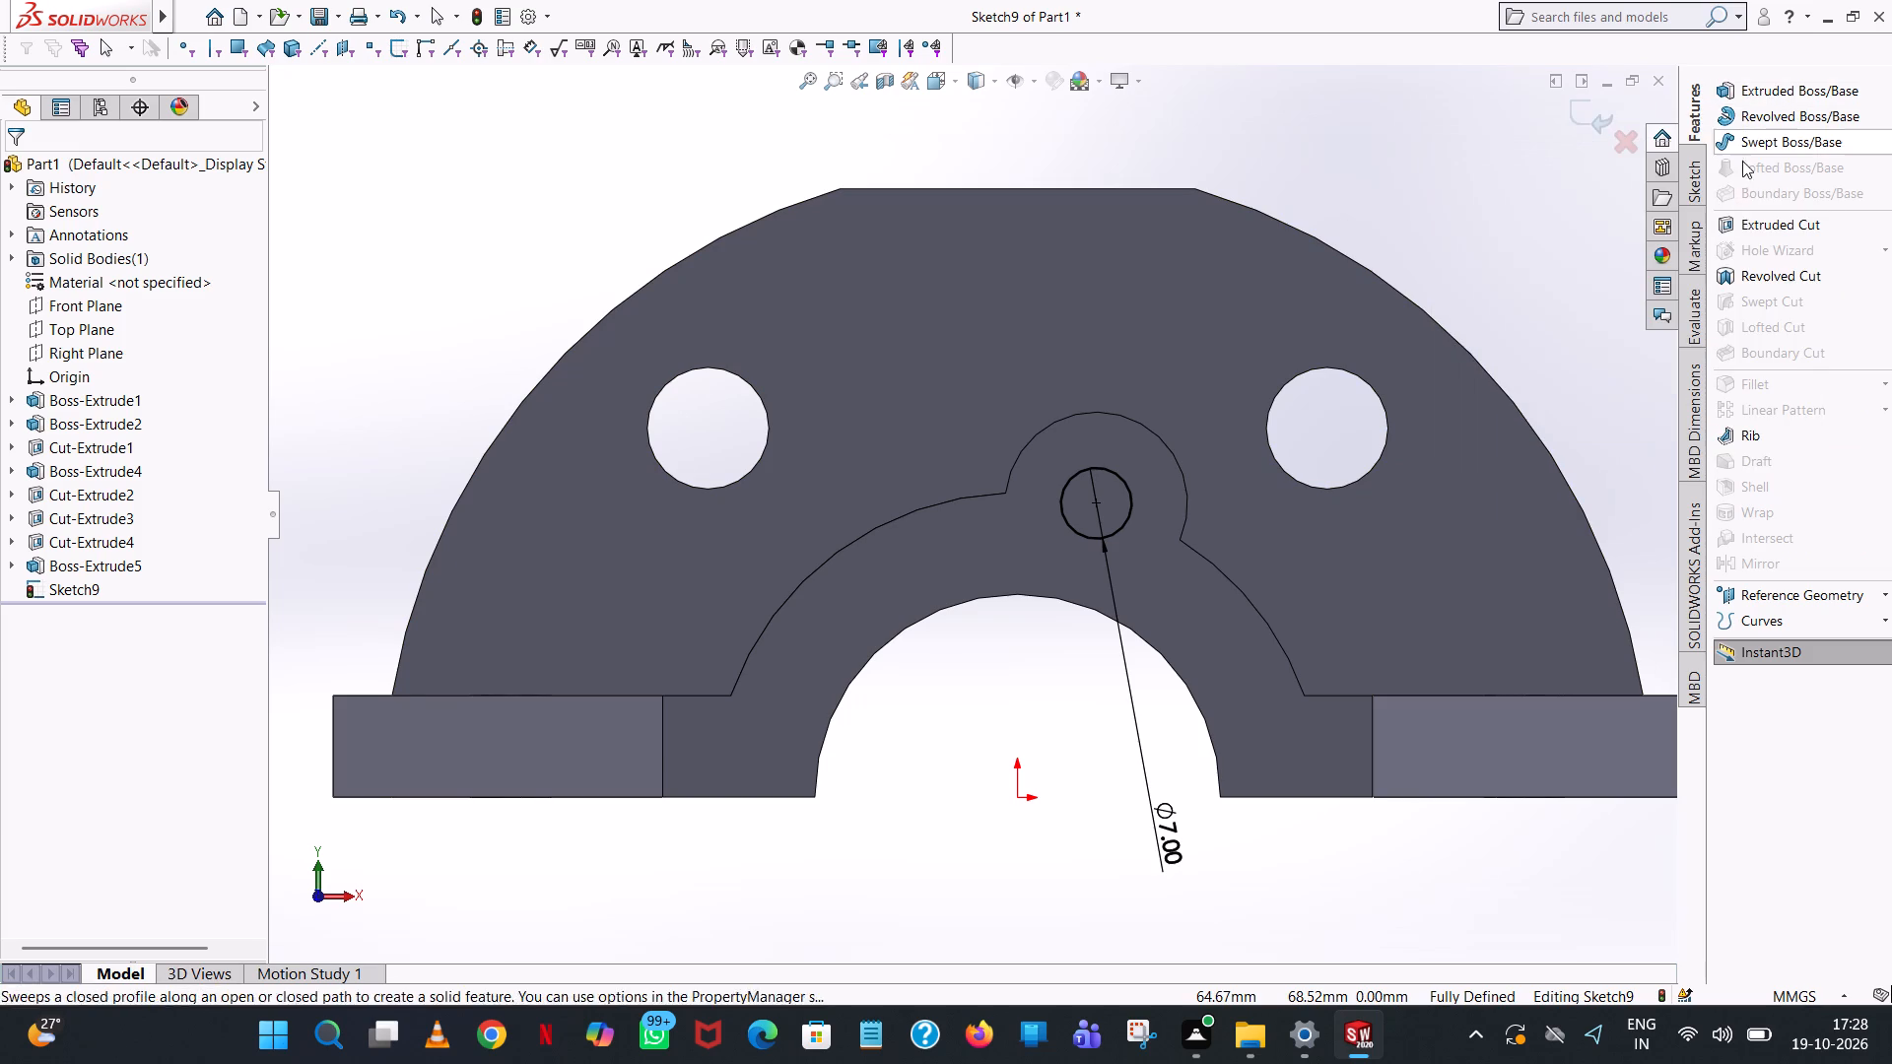
{"action": "left_click", "coordinate": [1738, 227]}
{"action": "scroll", "coordinate": [1456, 343], "scroll_direction": "up", "scroll_amount": 1}
{"action": "middle_click_drag", "start_coordinate": [1449, 344], "coordinate": [1381, 341]}
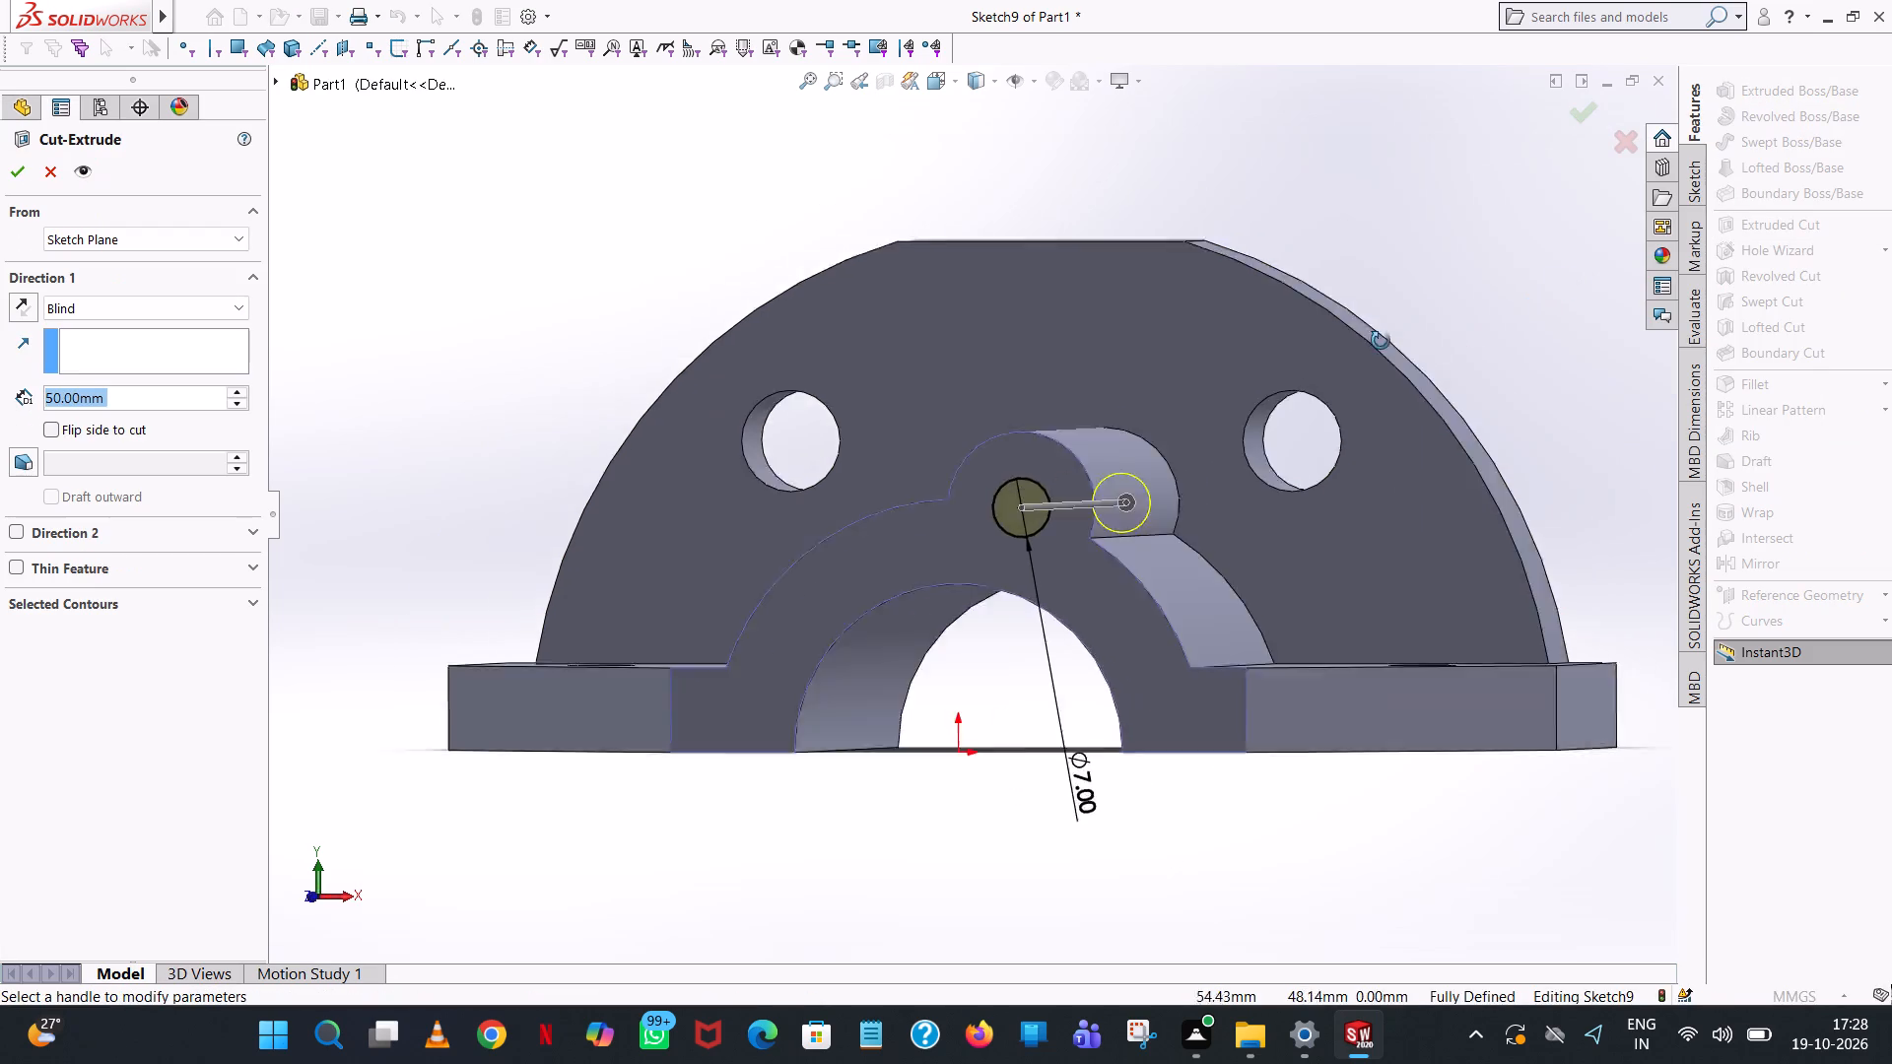
{"action": "middle_click_drag", "start_coordinate": [1381, 341], "coordinate": [1179, 423]}
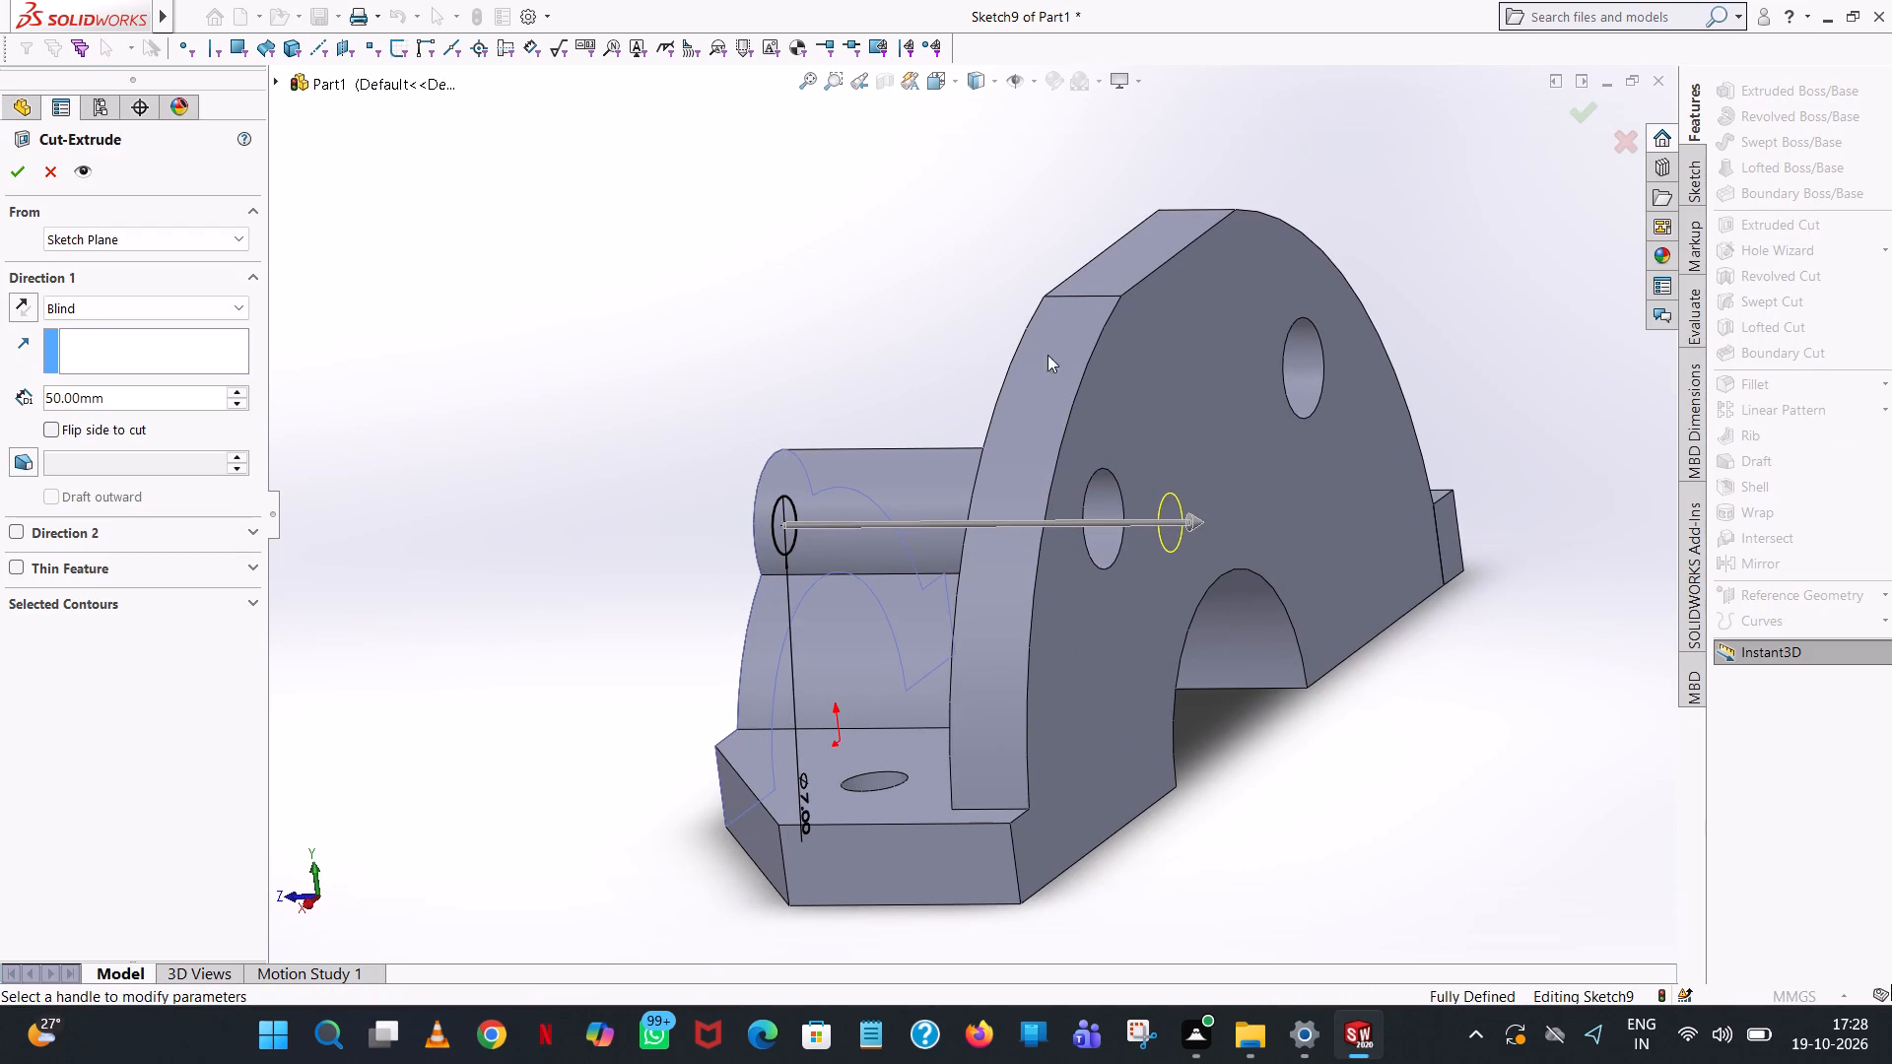
{"action": "left_click_drag", "start_coordinate": [1200, 522], "coordinate": [1365, 504]}
{"action": "left_click", "coordinate": [23, 176]}
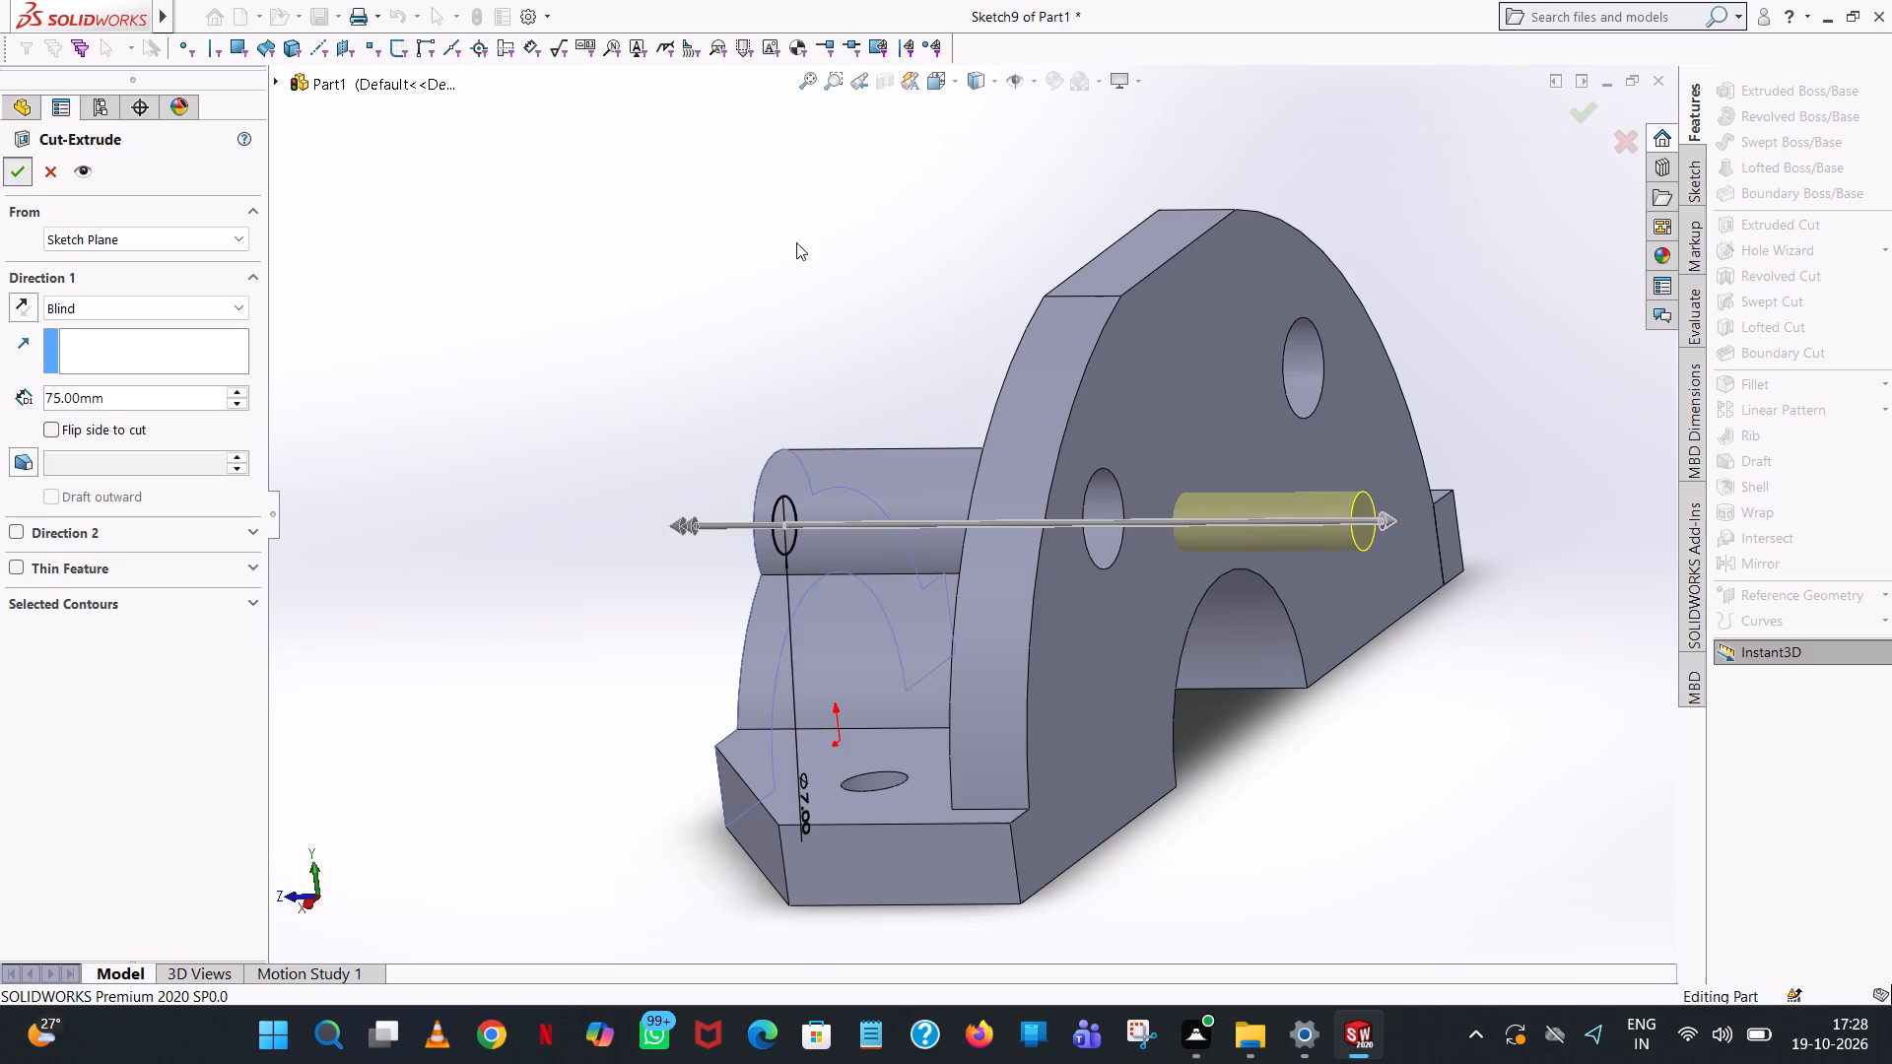
{"action": "left_click", "coordinate": [798, 242]}
Examine the part from the back, front and above, checking the new hole and the merged bosses.
{"action": "middle_click_drag", "start_coordinate": [858, 284], "coordinate": [661, 336]}
{"action": "scroll", "coordinate": [847, 284], "scroll_direction": "up", "scroll_amount": 1}
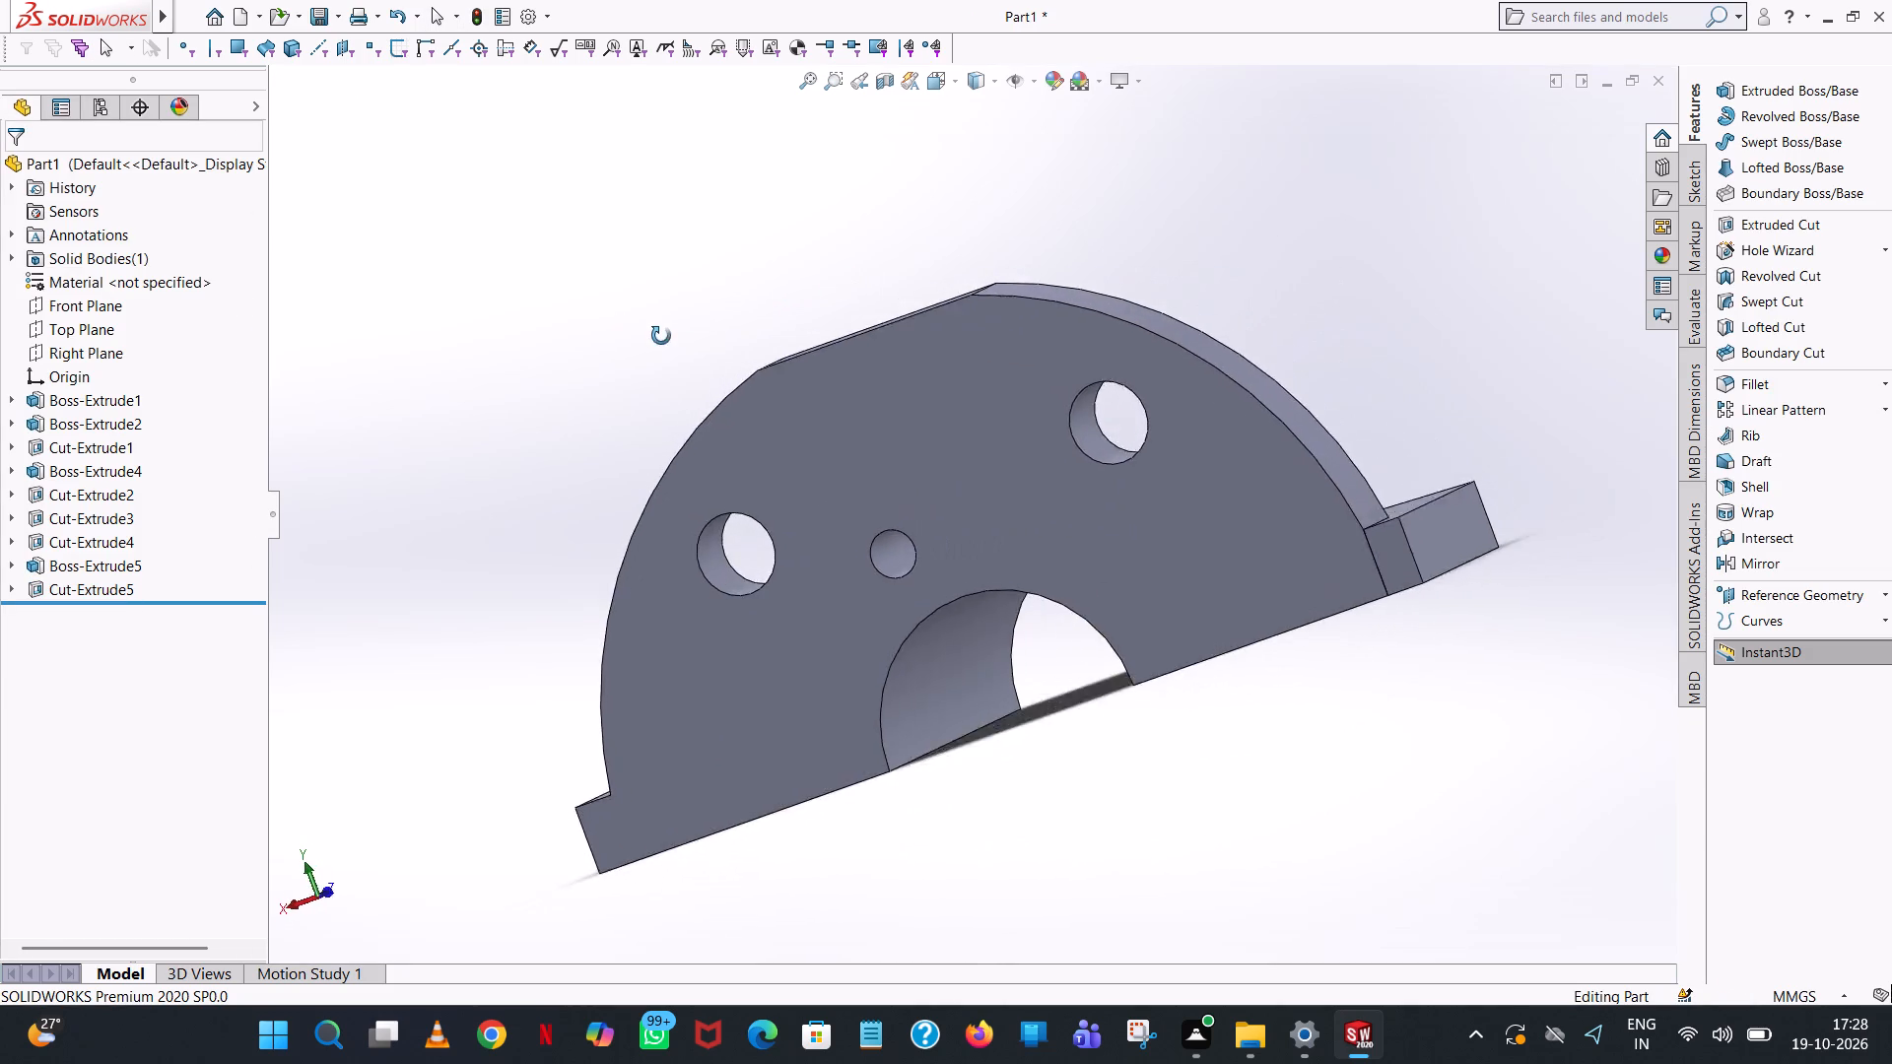
{"action": "middle_click_drag", "start_coordinate": [661, 336], "coordinate": [1115, 240]}
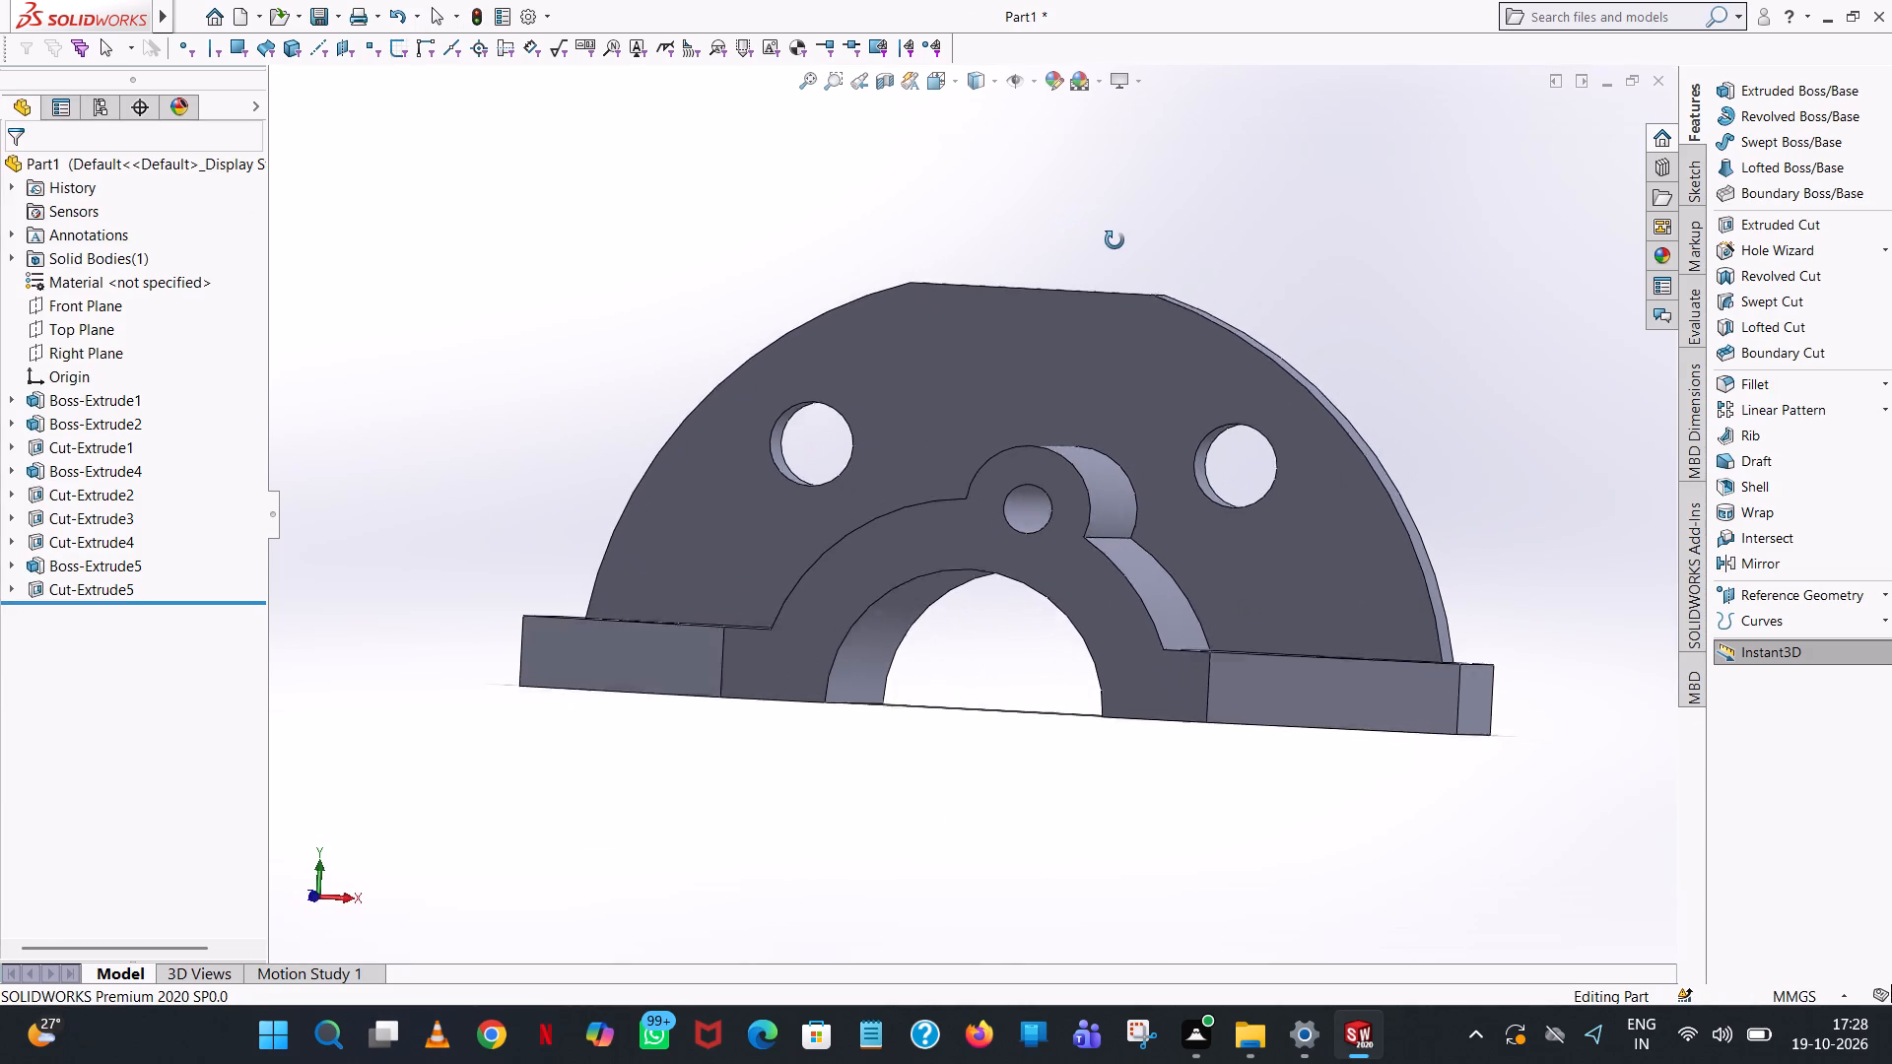
{"action": "middle_click_drag", "start_coordinate": [1115, 240], "coordinate": [1146, 247]}
{"action": "scroll", "coordinate": [1146, 247], "scroll_direction": "up", "scroll_amount": 1}
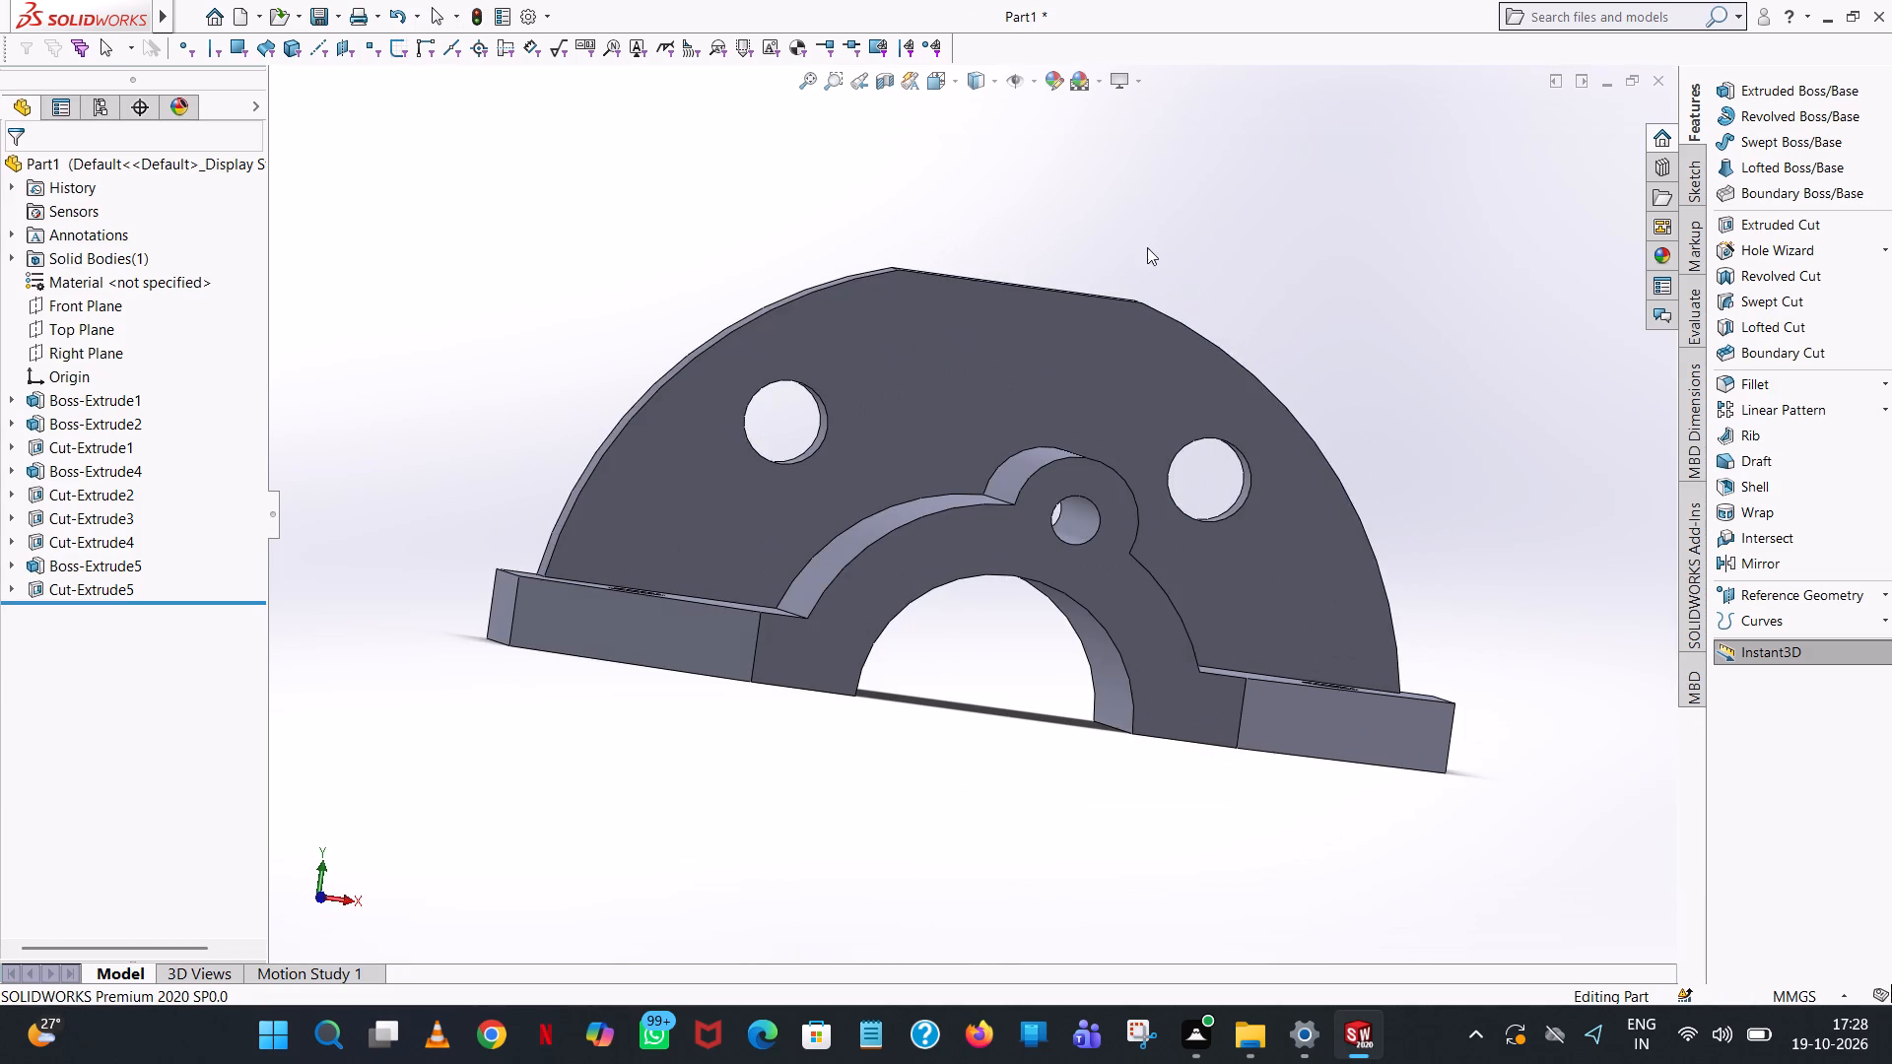
{"action": "scroll", "coordinate": [900, 502], "scroll_direction": "up", "scroll_amount": 5}
{"action": "scroll", "coordinate": [938, 514], "scroll_direction": "down", "scroll_amount": 8}
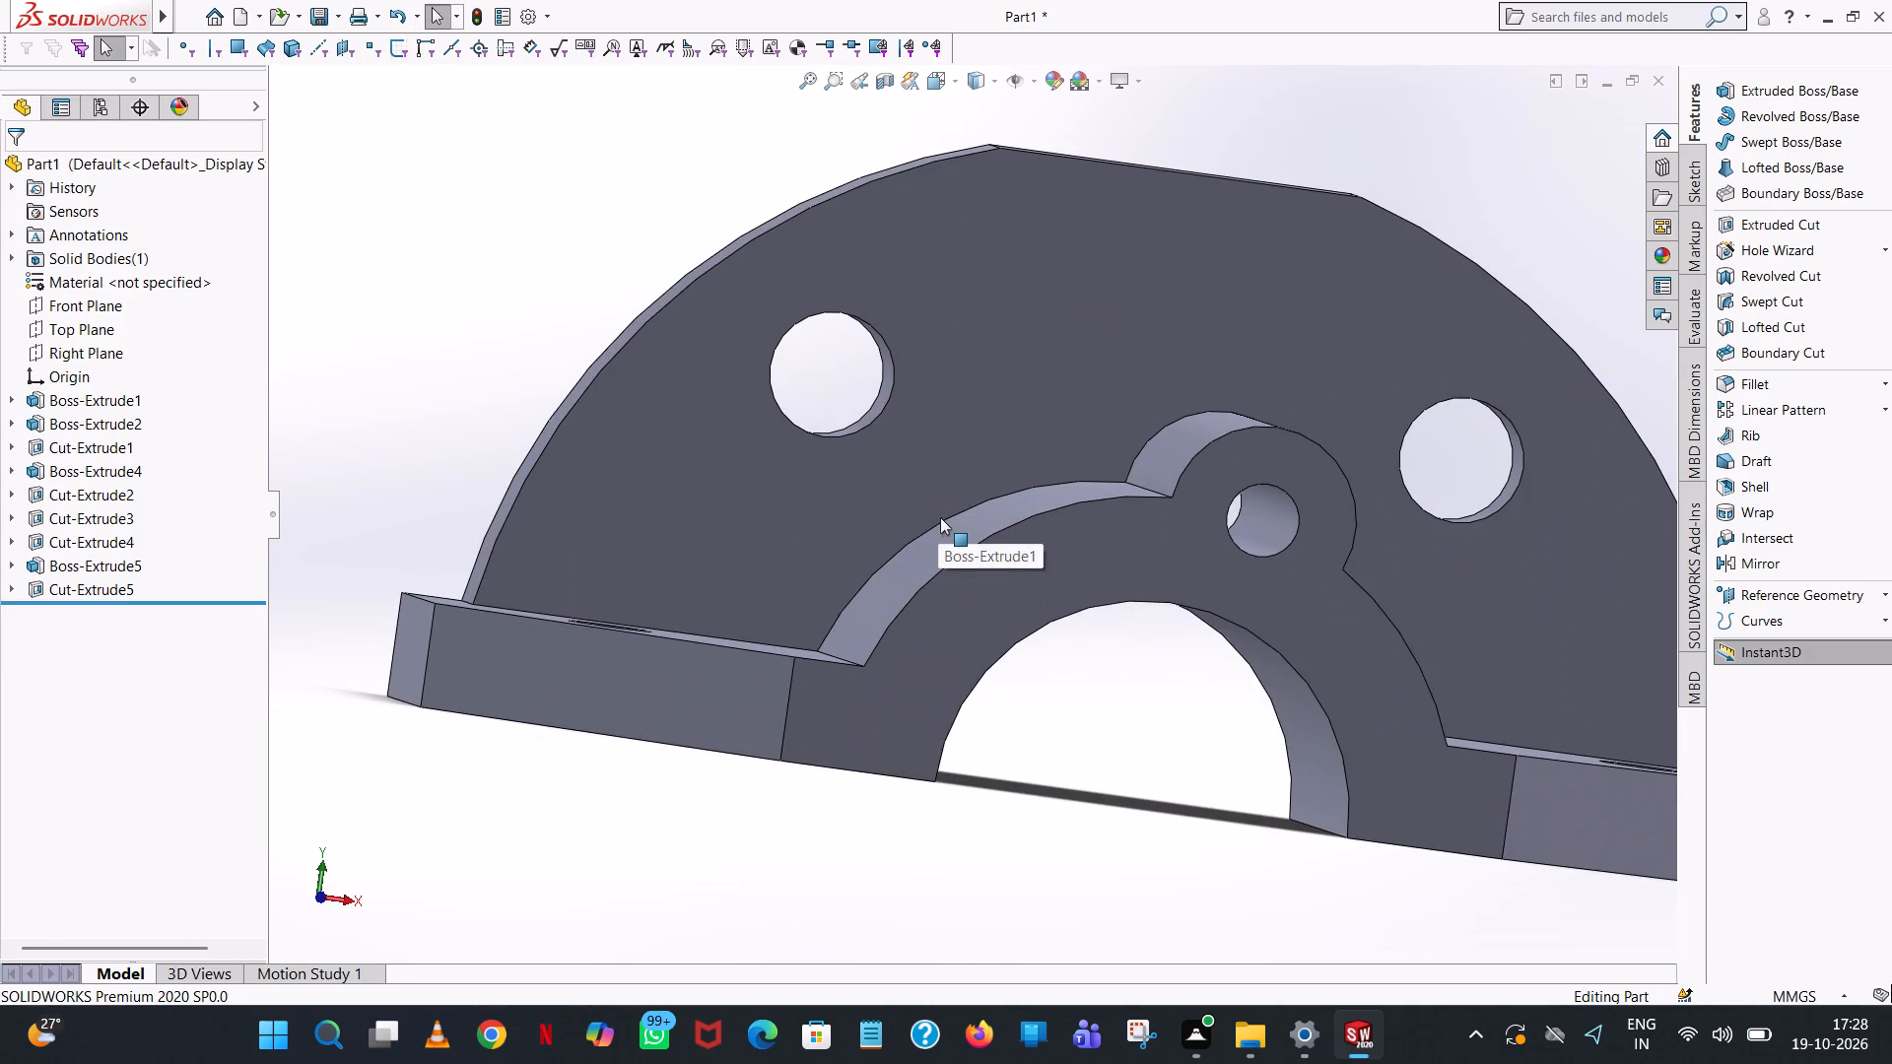
{"action": "middle_click_drag", "start_coordinate": [940, 519], "coordinate": [935, 714]}
{"action": "scroll", "coordinate": [940, 519], "scroll_direction": "down", "scroll_amount": 1}
{"action": "scroll", "coordinate": [935, 714], "scroll_direction": "up", "scroll_amount": 5}
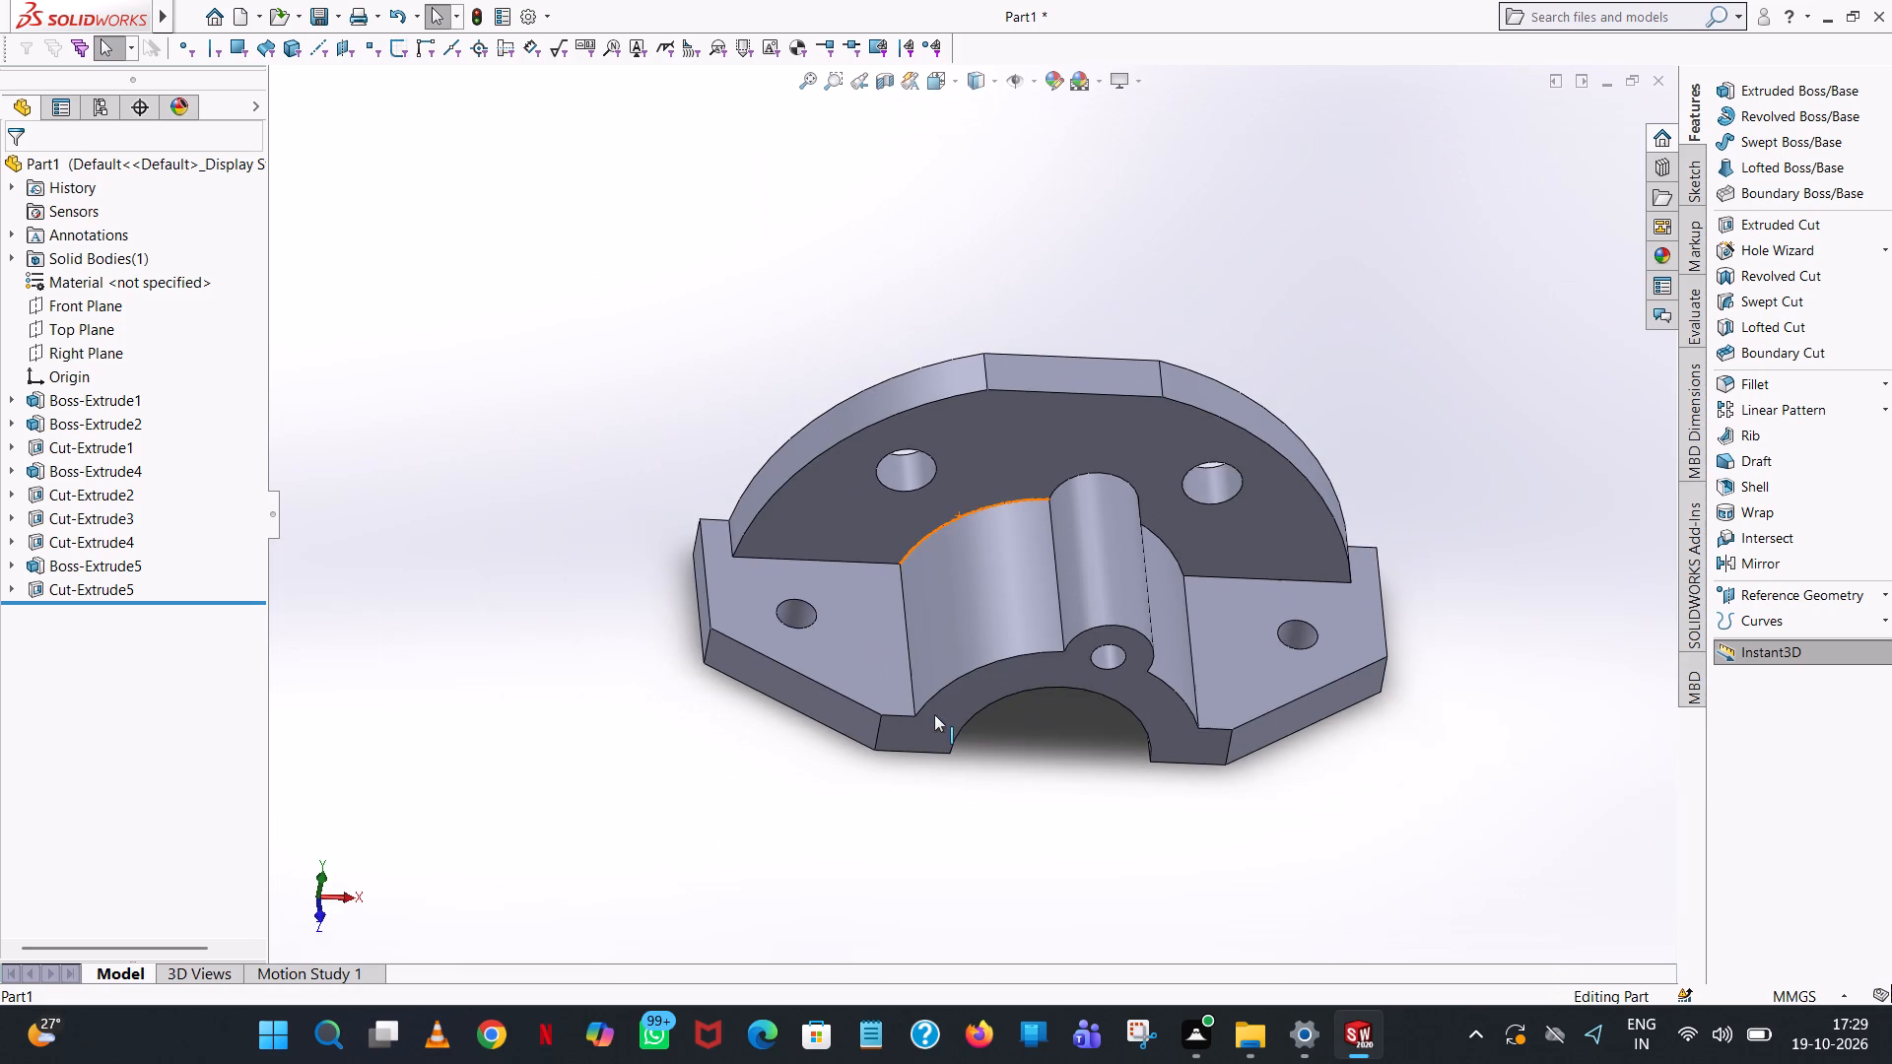
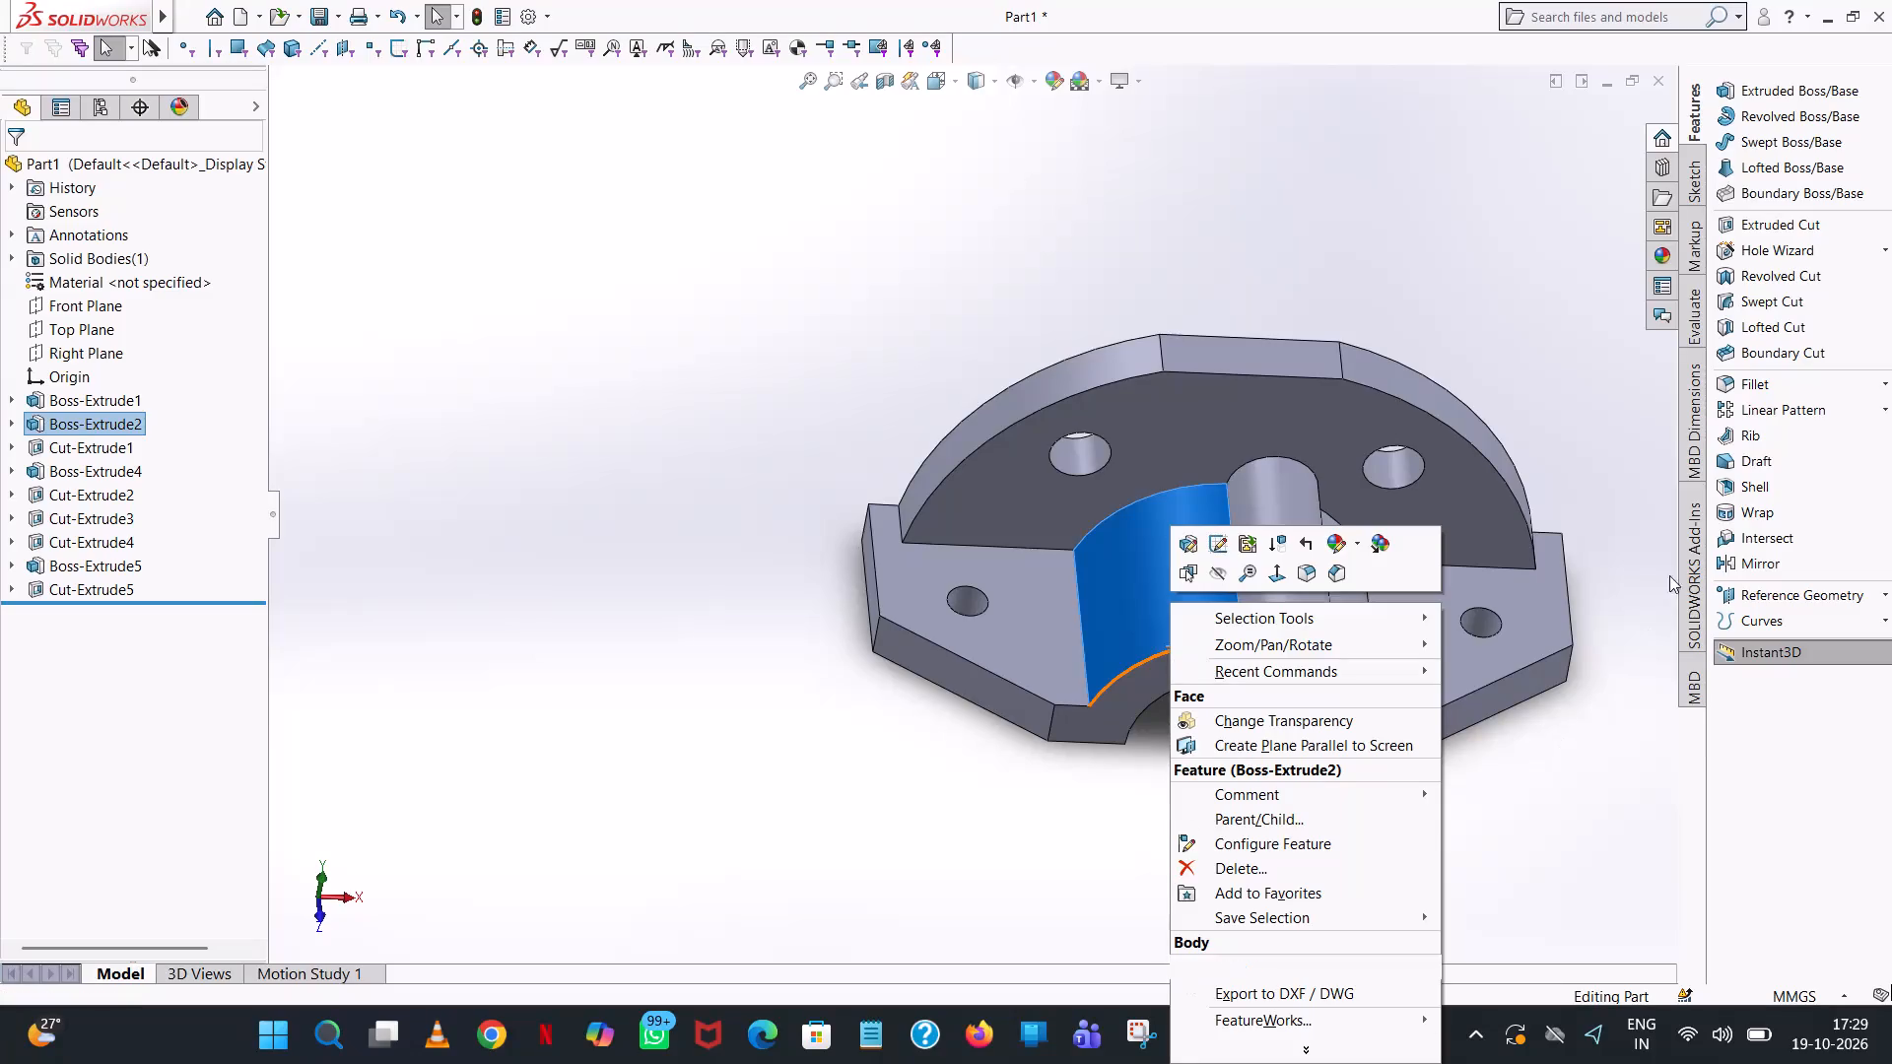
Apply the light green colour (RGB 192, 255, 192) to the whole solid body.
{"action": "left_click", "coordinate": [1322, 536]}
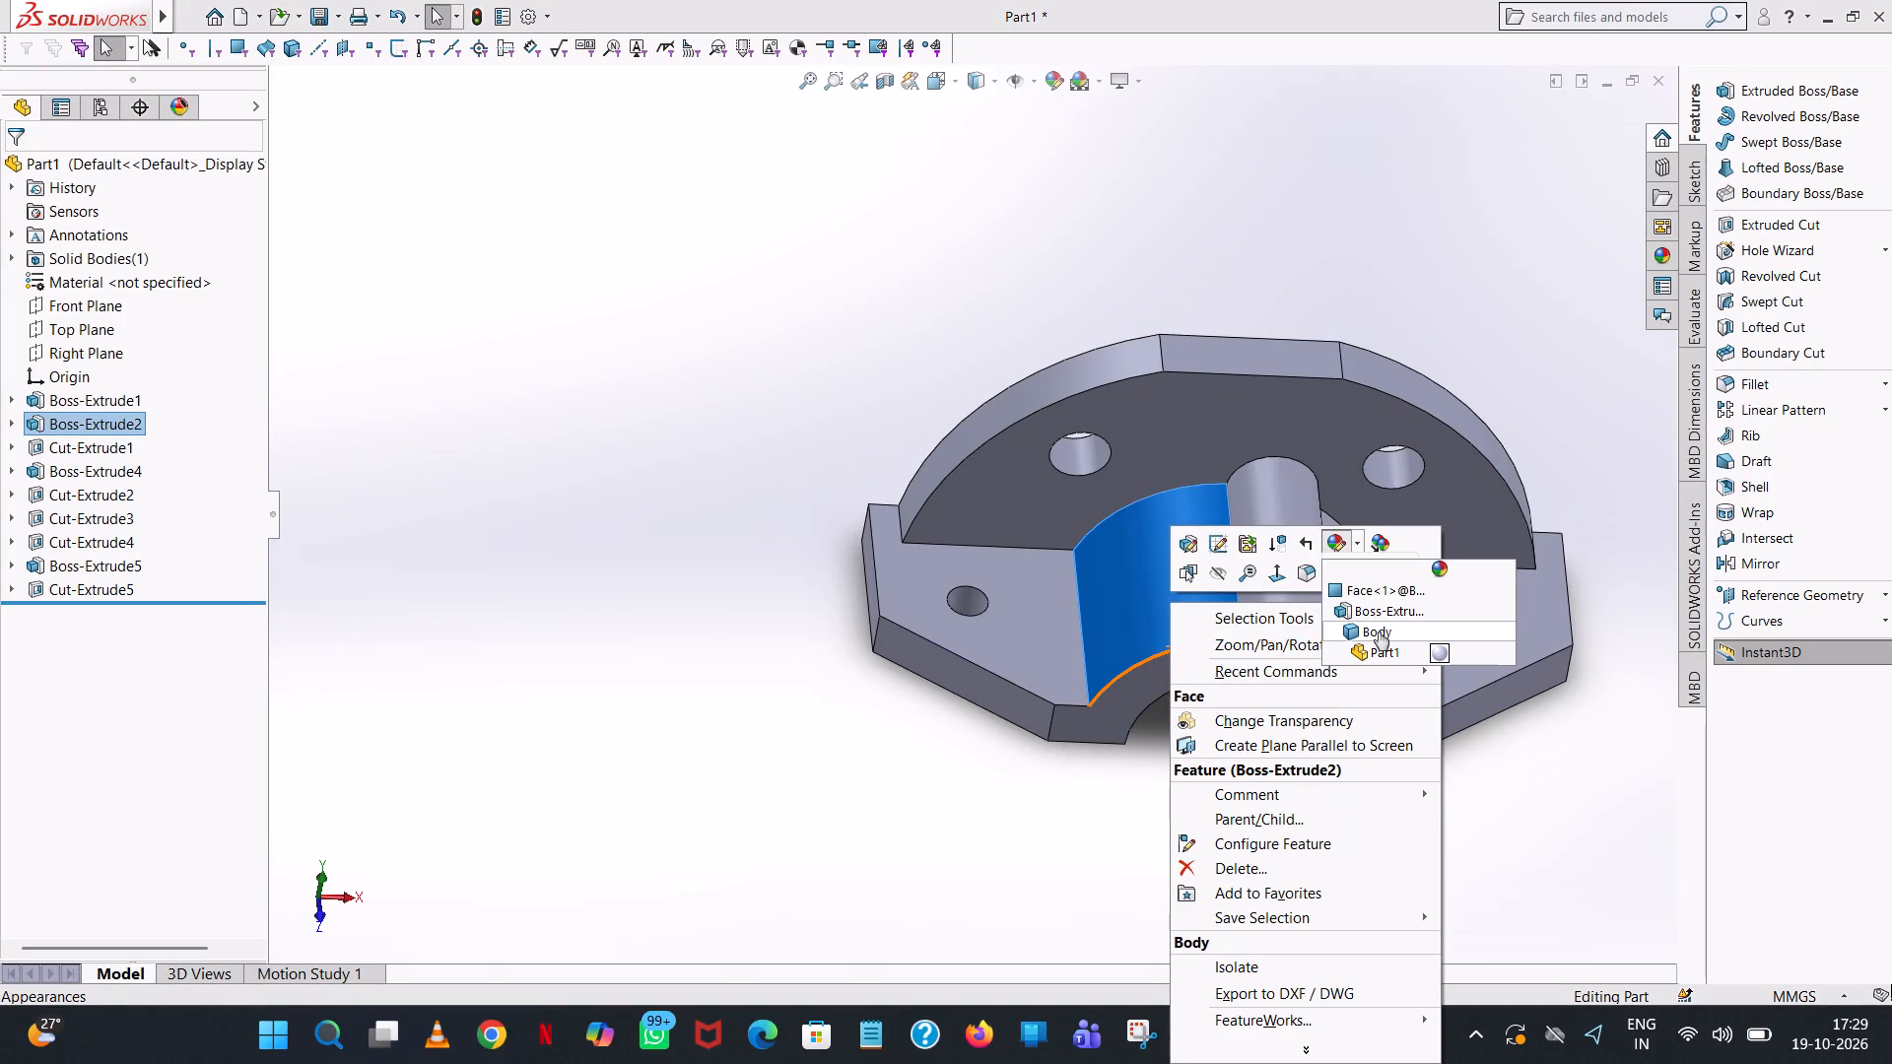
{"action": "left_click", "coordinate": [1379, 632]}
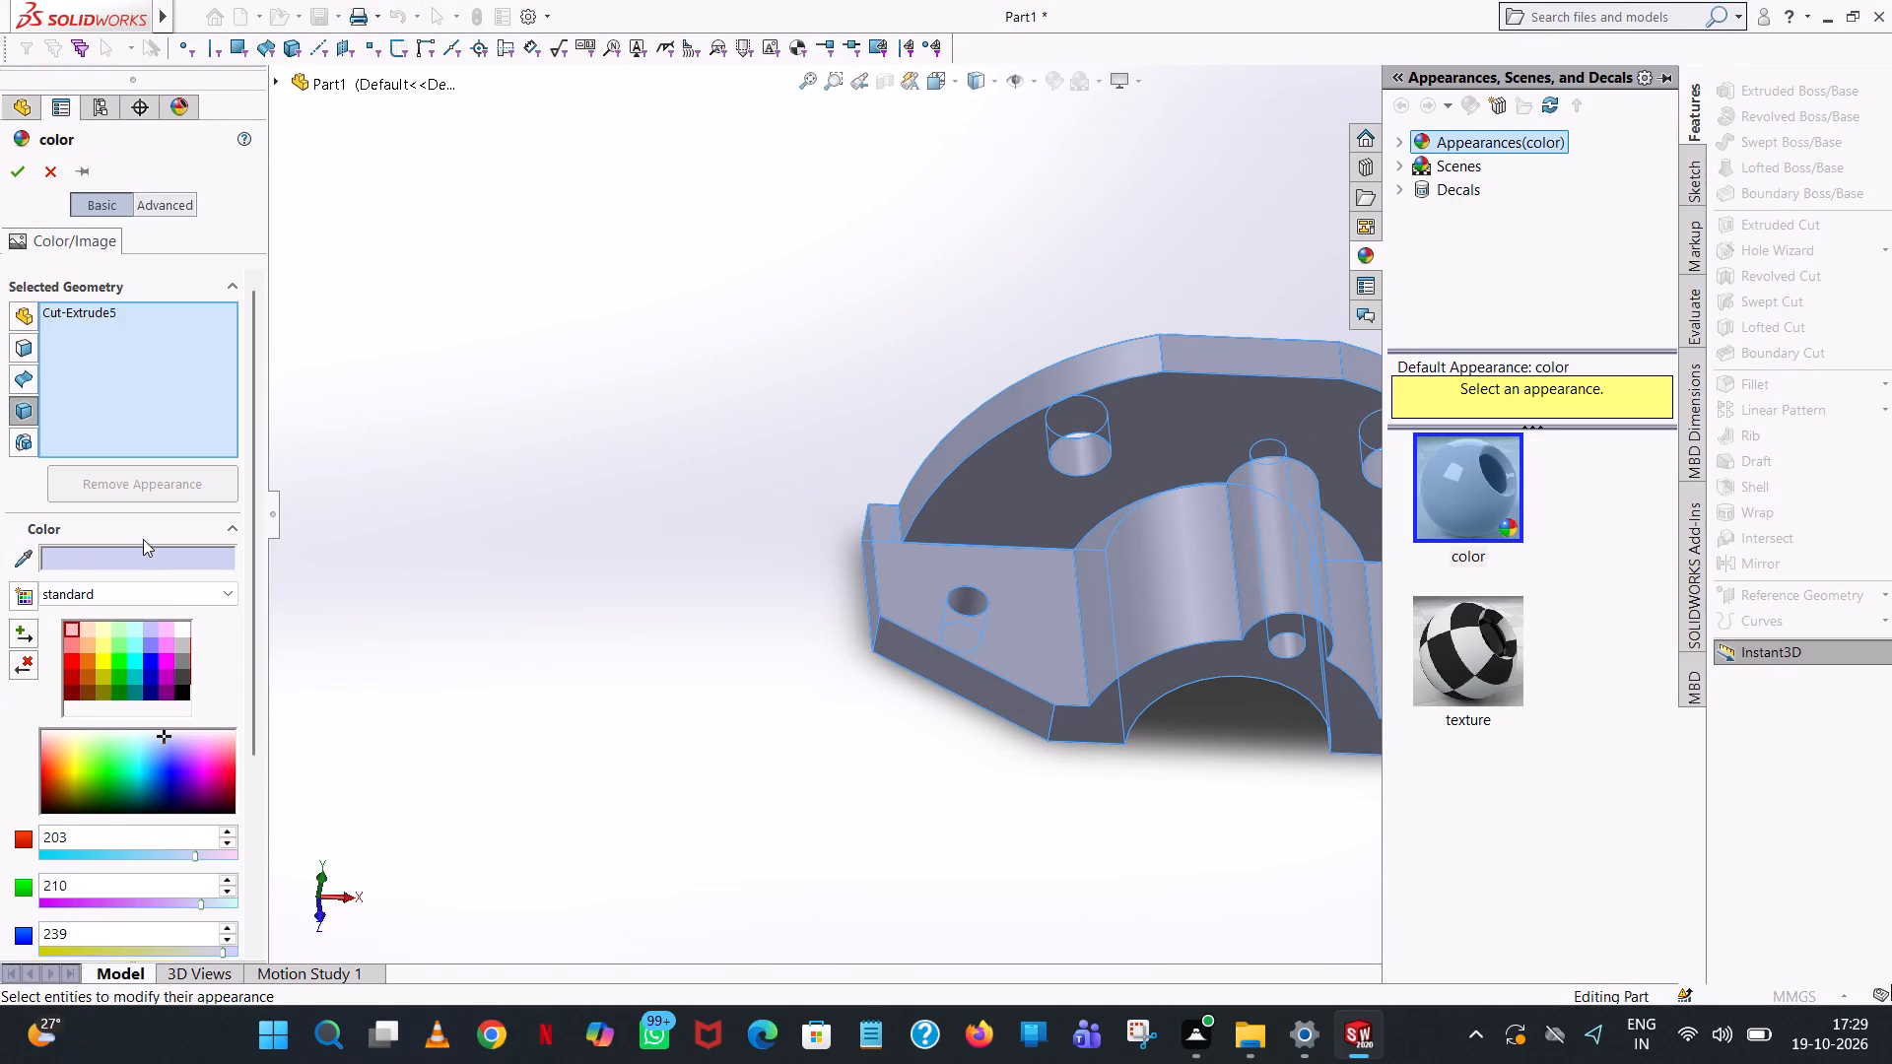
{"action": "left_click", "coordinate": [118, 631]}
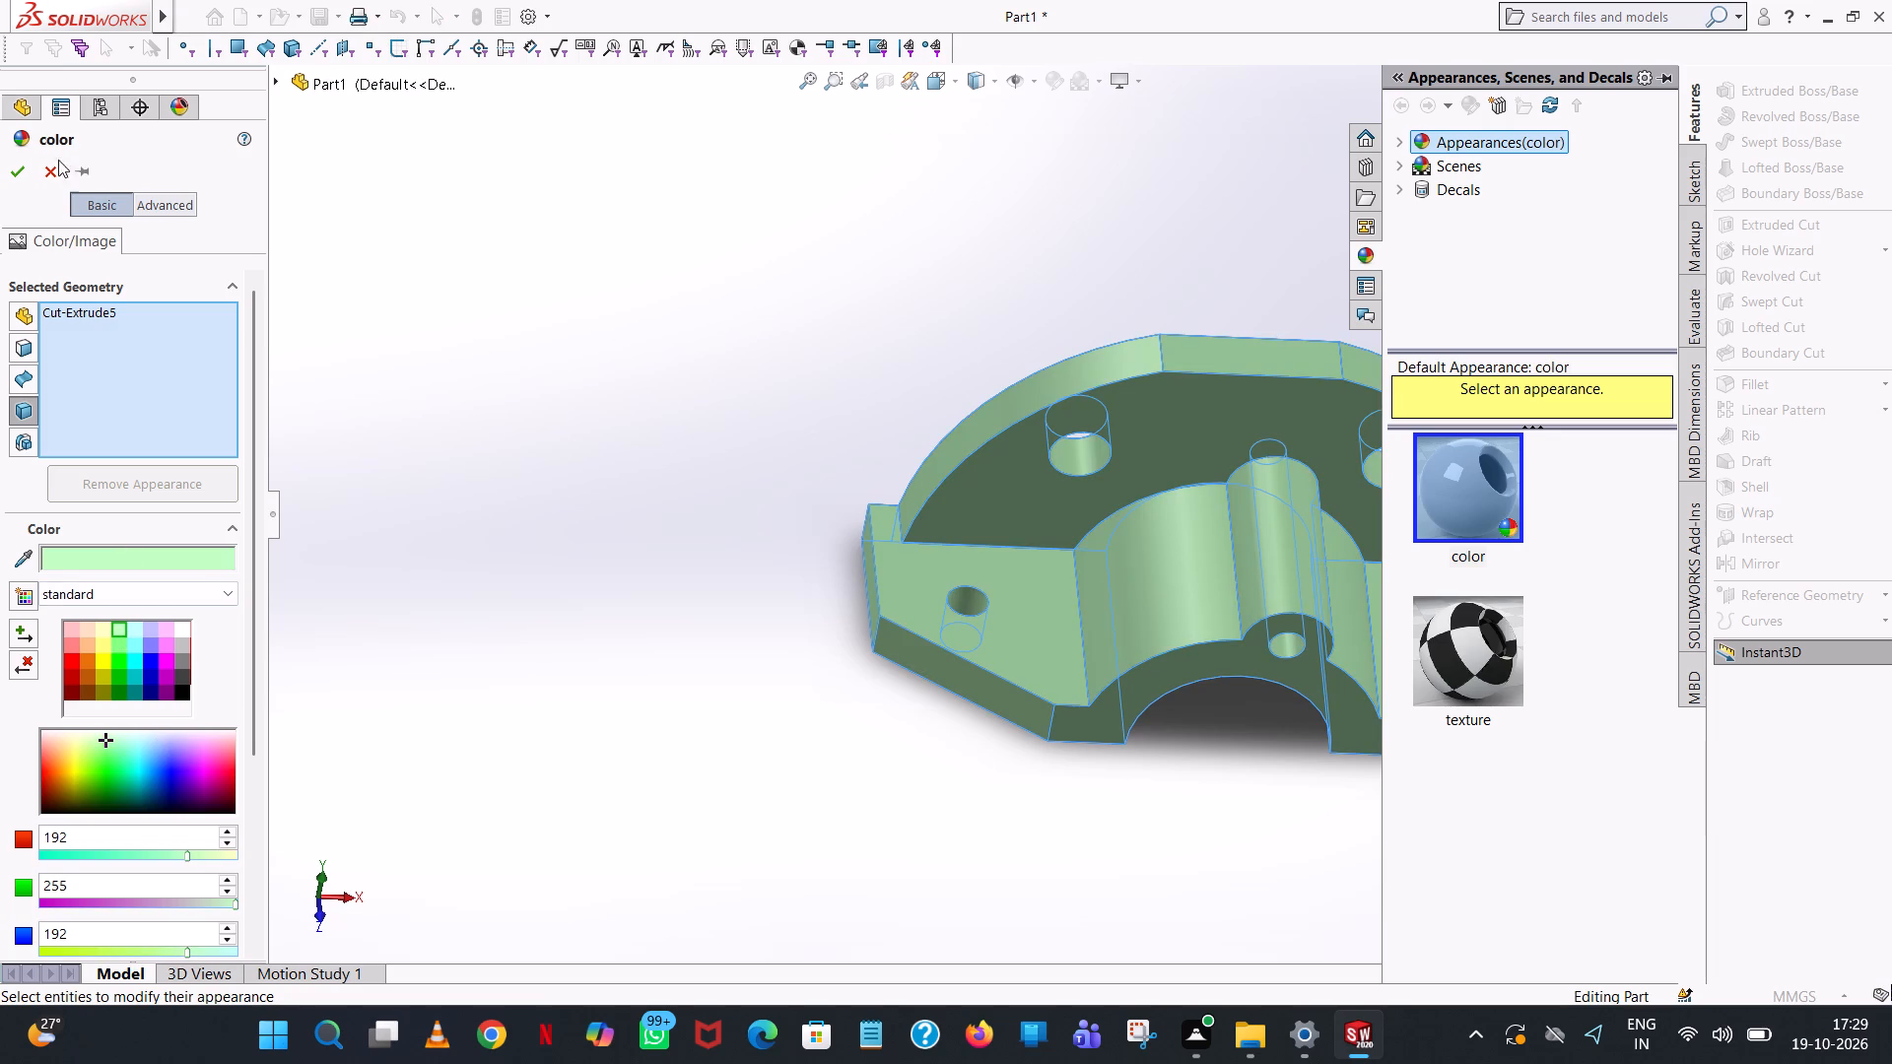
{"action": "left_click", "coordinate": [5, 165]}
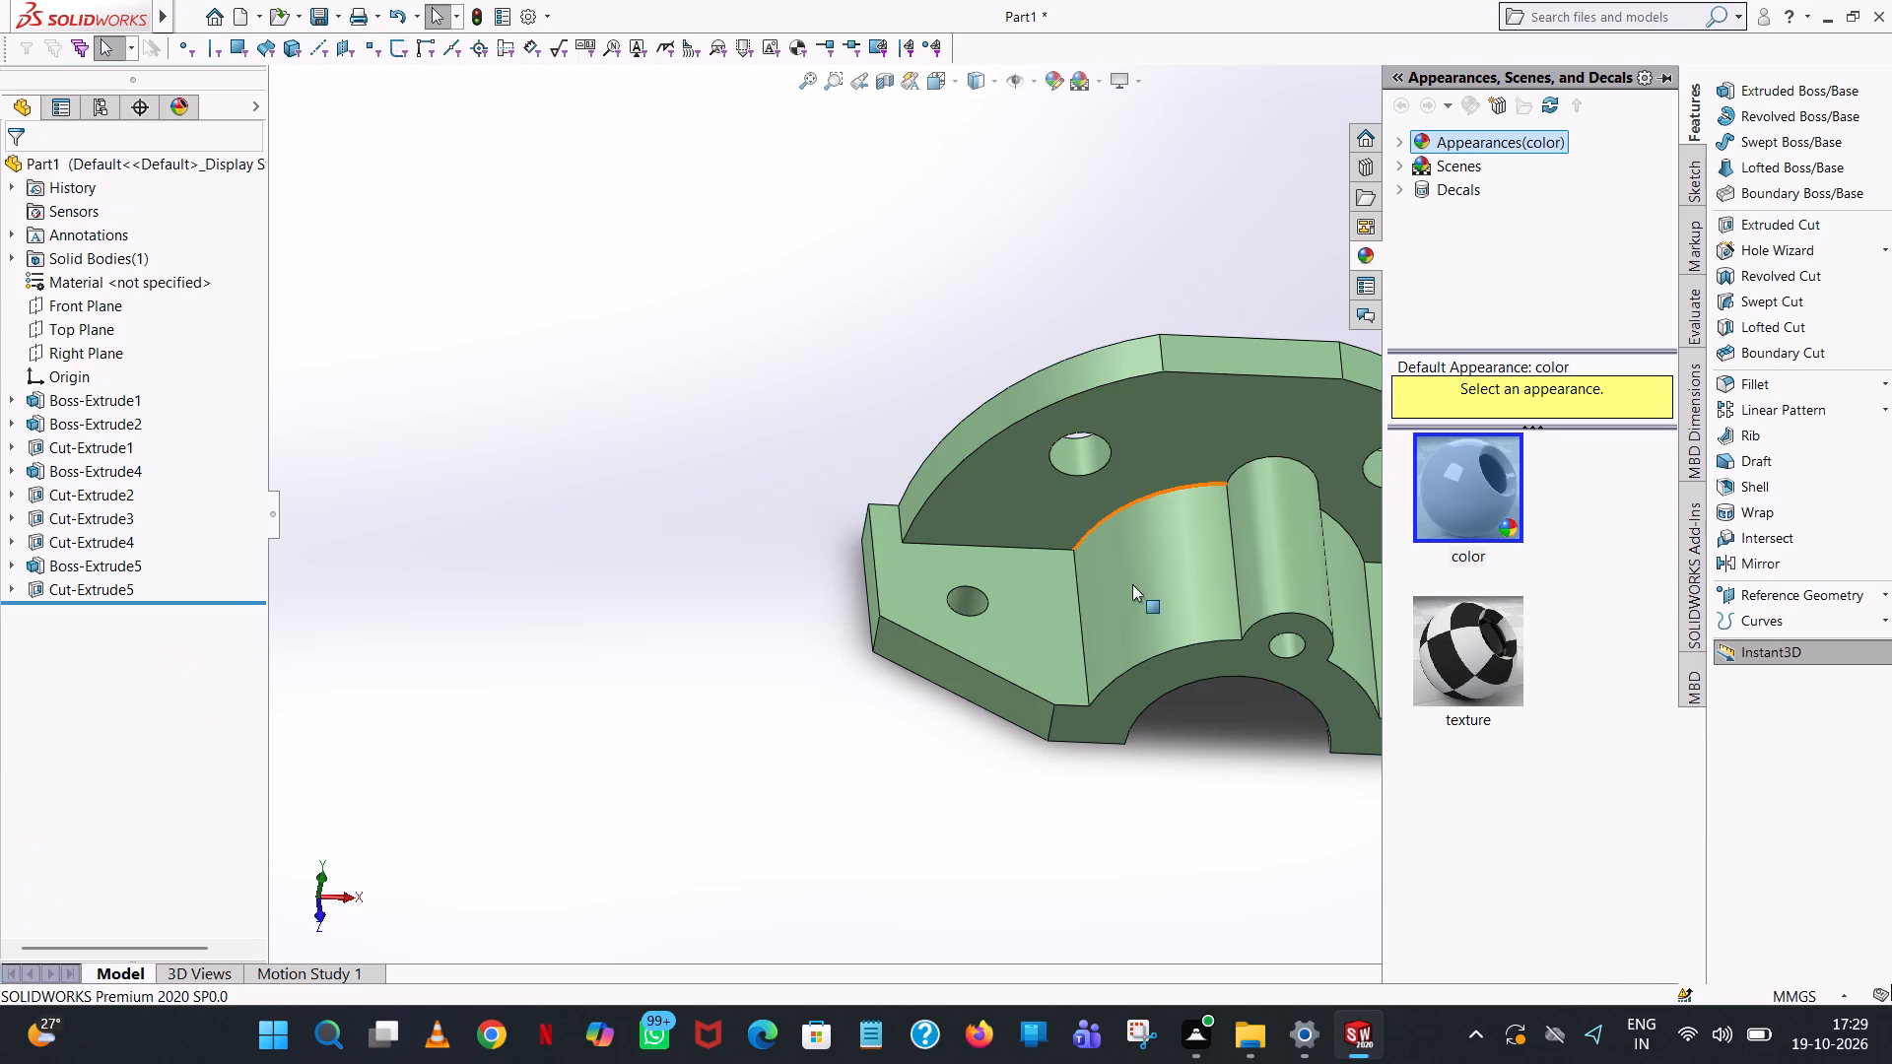
Examine the recoloured part from the front and from angled views above, including its holes and bosses.
{"action": "left_click", "coordinate": [1188, 799]}
{"action": "middle_click", "coordinate": [1195, 787]}
{"action": "scroll", "coordinate": [1195, 786], "scroll_direction": "up", "scroll_amount": 1}
{"action": "middle_click_drag", "start_coordinate": [1195, 786], "coordinate": [1186, 704]}
{"action": "middle_click_drag", "start_coordinate": [1139, 721], "coordinate": [1130, 535]}
{"action": "scroll", "coordinate": [1130, 550], "scroll_direction": "up", "scroll_amount": 1}
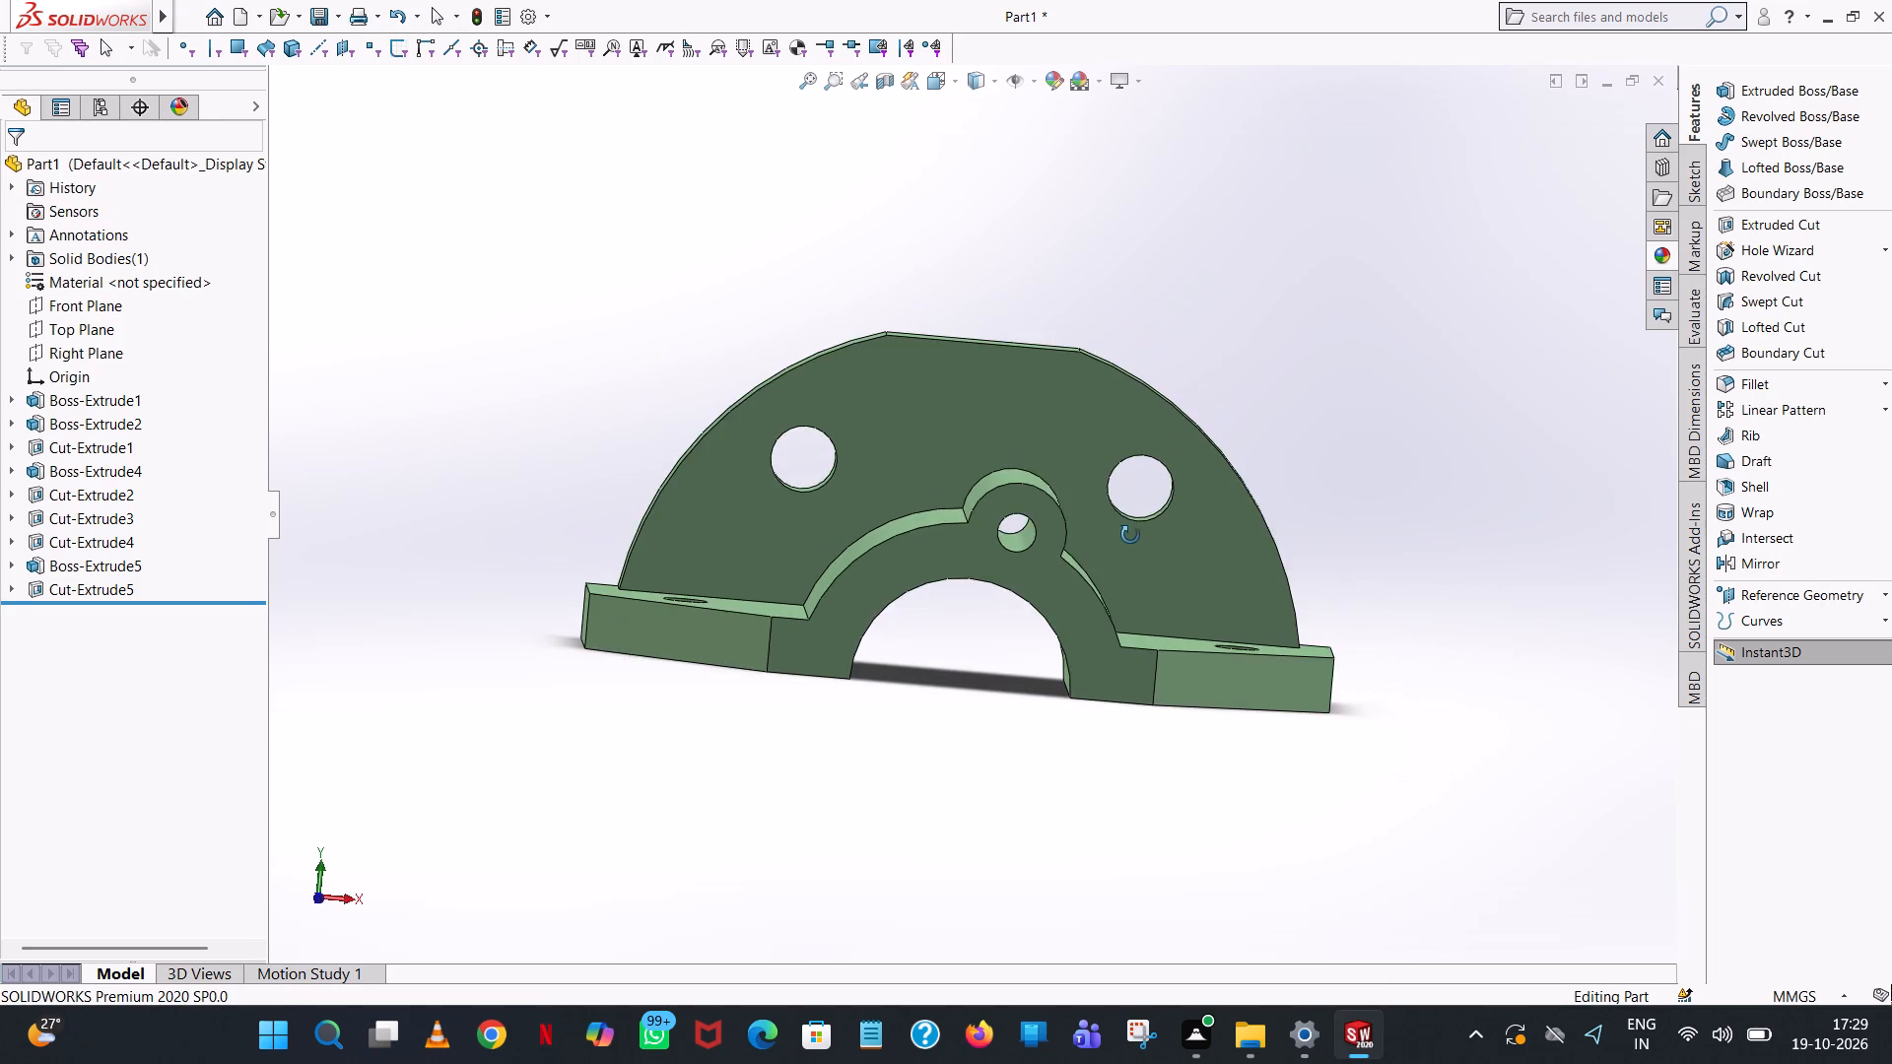
{"action": "middle_click_drag", "start_coordinate": [1130, 535], "coordinate": [1186, 567]}
{"action": "scroll", "coordinate": [1115, 511], "scroll_direction": "up", "scroll_amount": 1}
{"action": "scroll", "coordinate": [1154, 418], "scroll_direction": "up", "scroll_amount": 1}
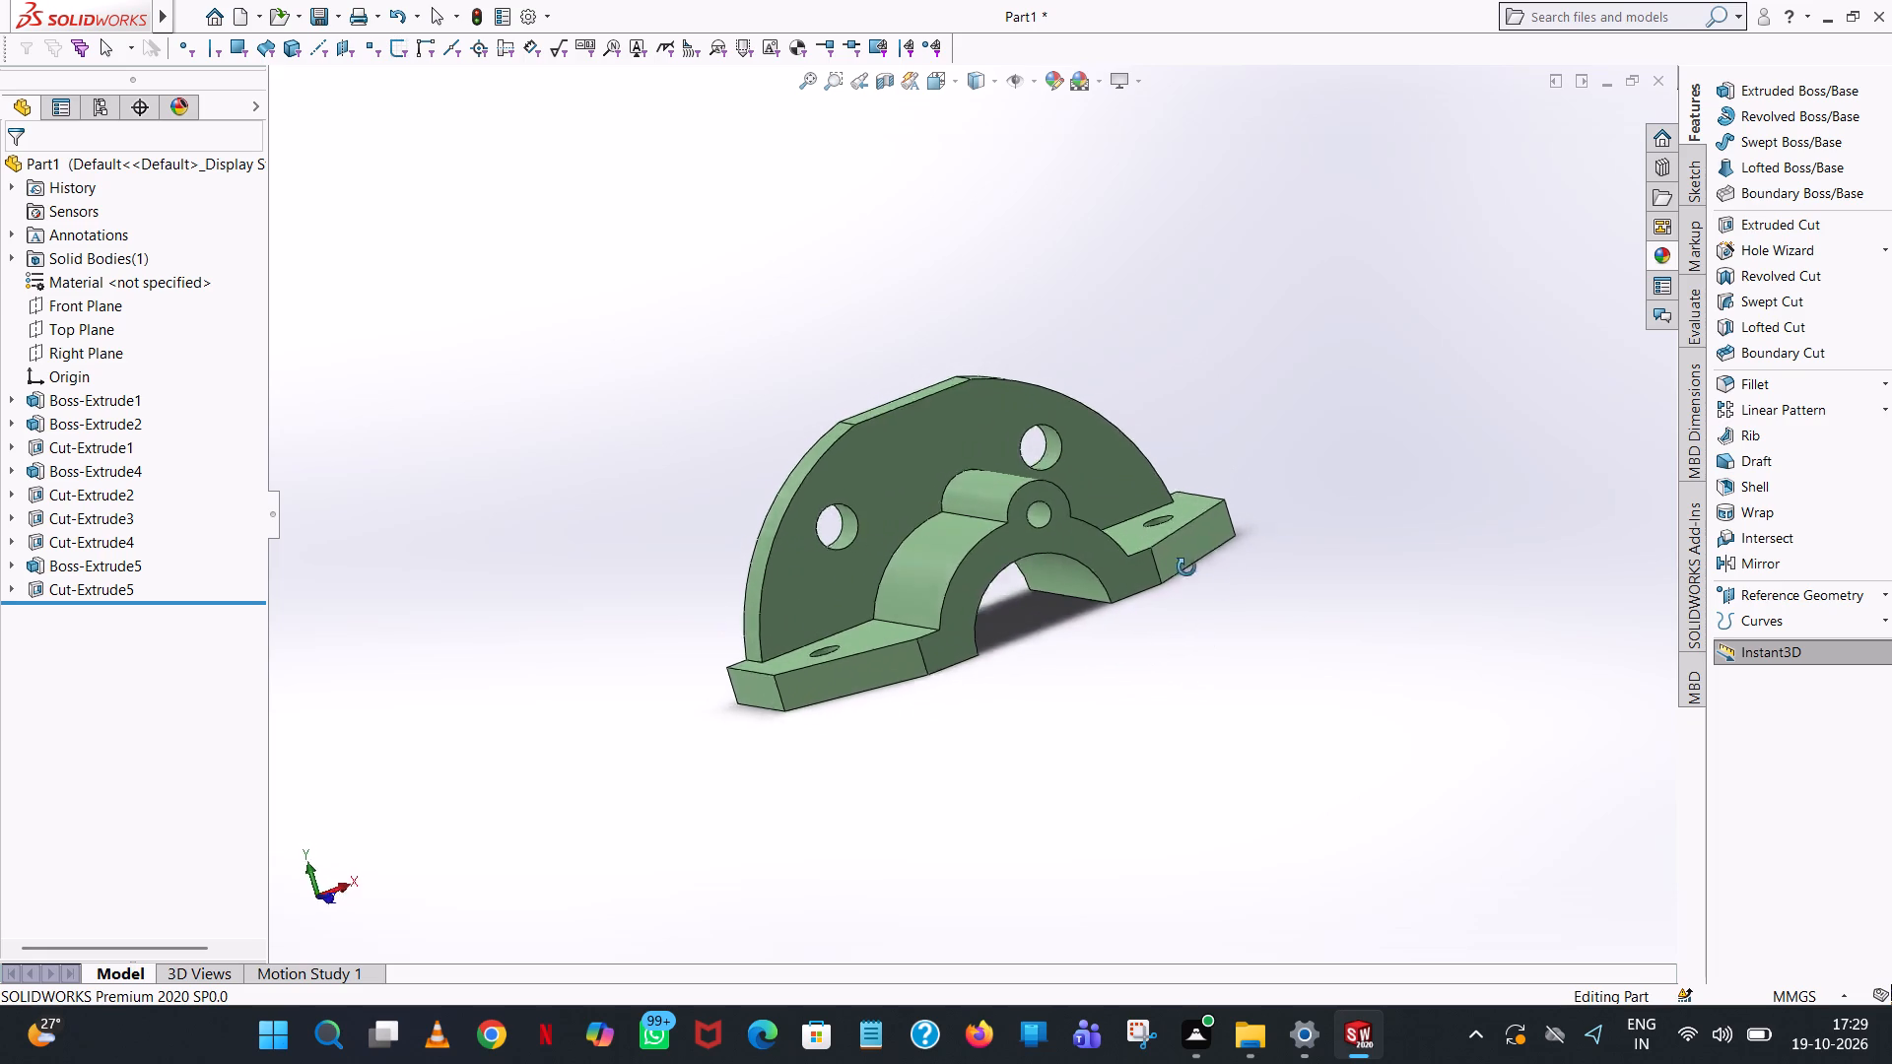
{"action": "middle_click_drag", "start_coordinate": [1186, 567], "coordinate": [1250, 727]}
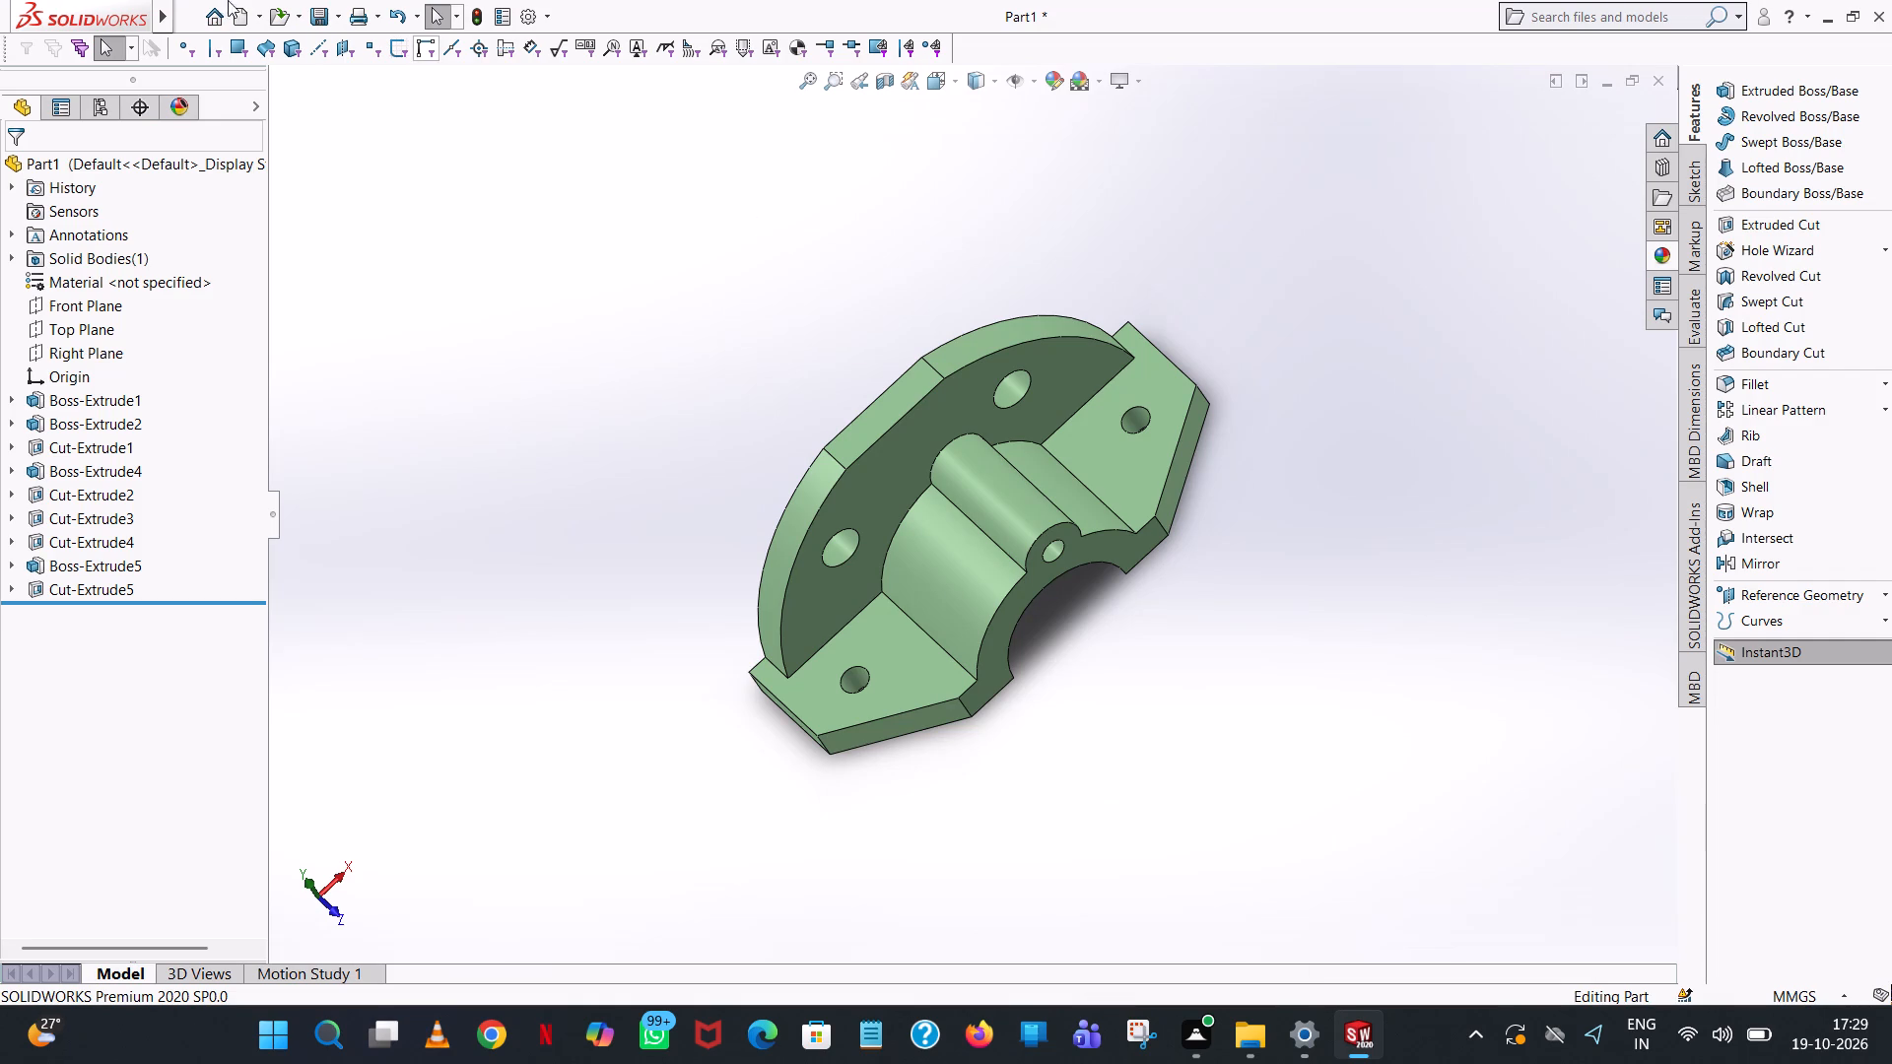
Save the part as a PDF named "bearing cap" in the "fuji new pdf" folder.
{"action": "left_click", "coordinate": [312, 22]}
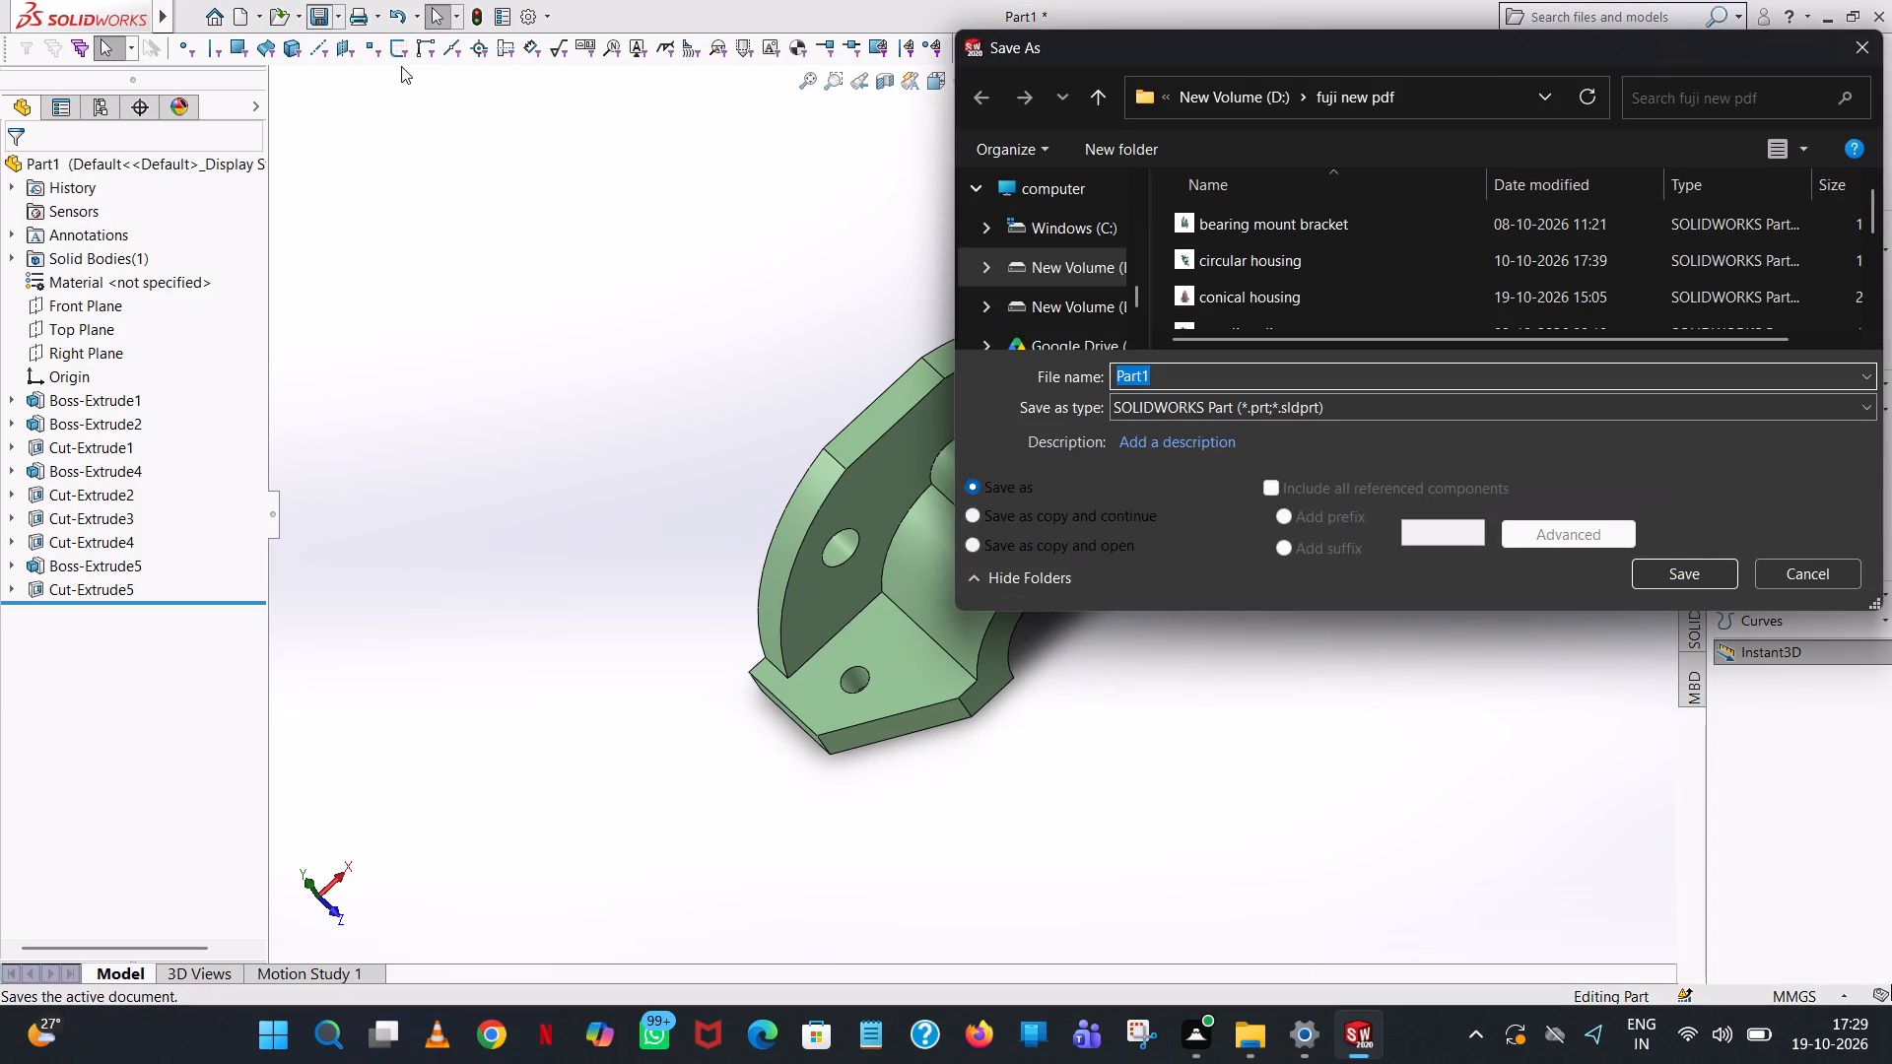
{"action": "key", "text": "b"}
{"action": "type", "text": "ear"}
{"action": "type", "text": "in"}
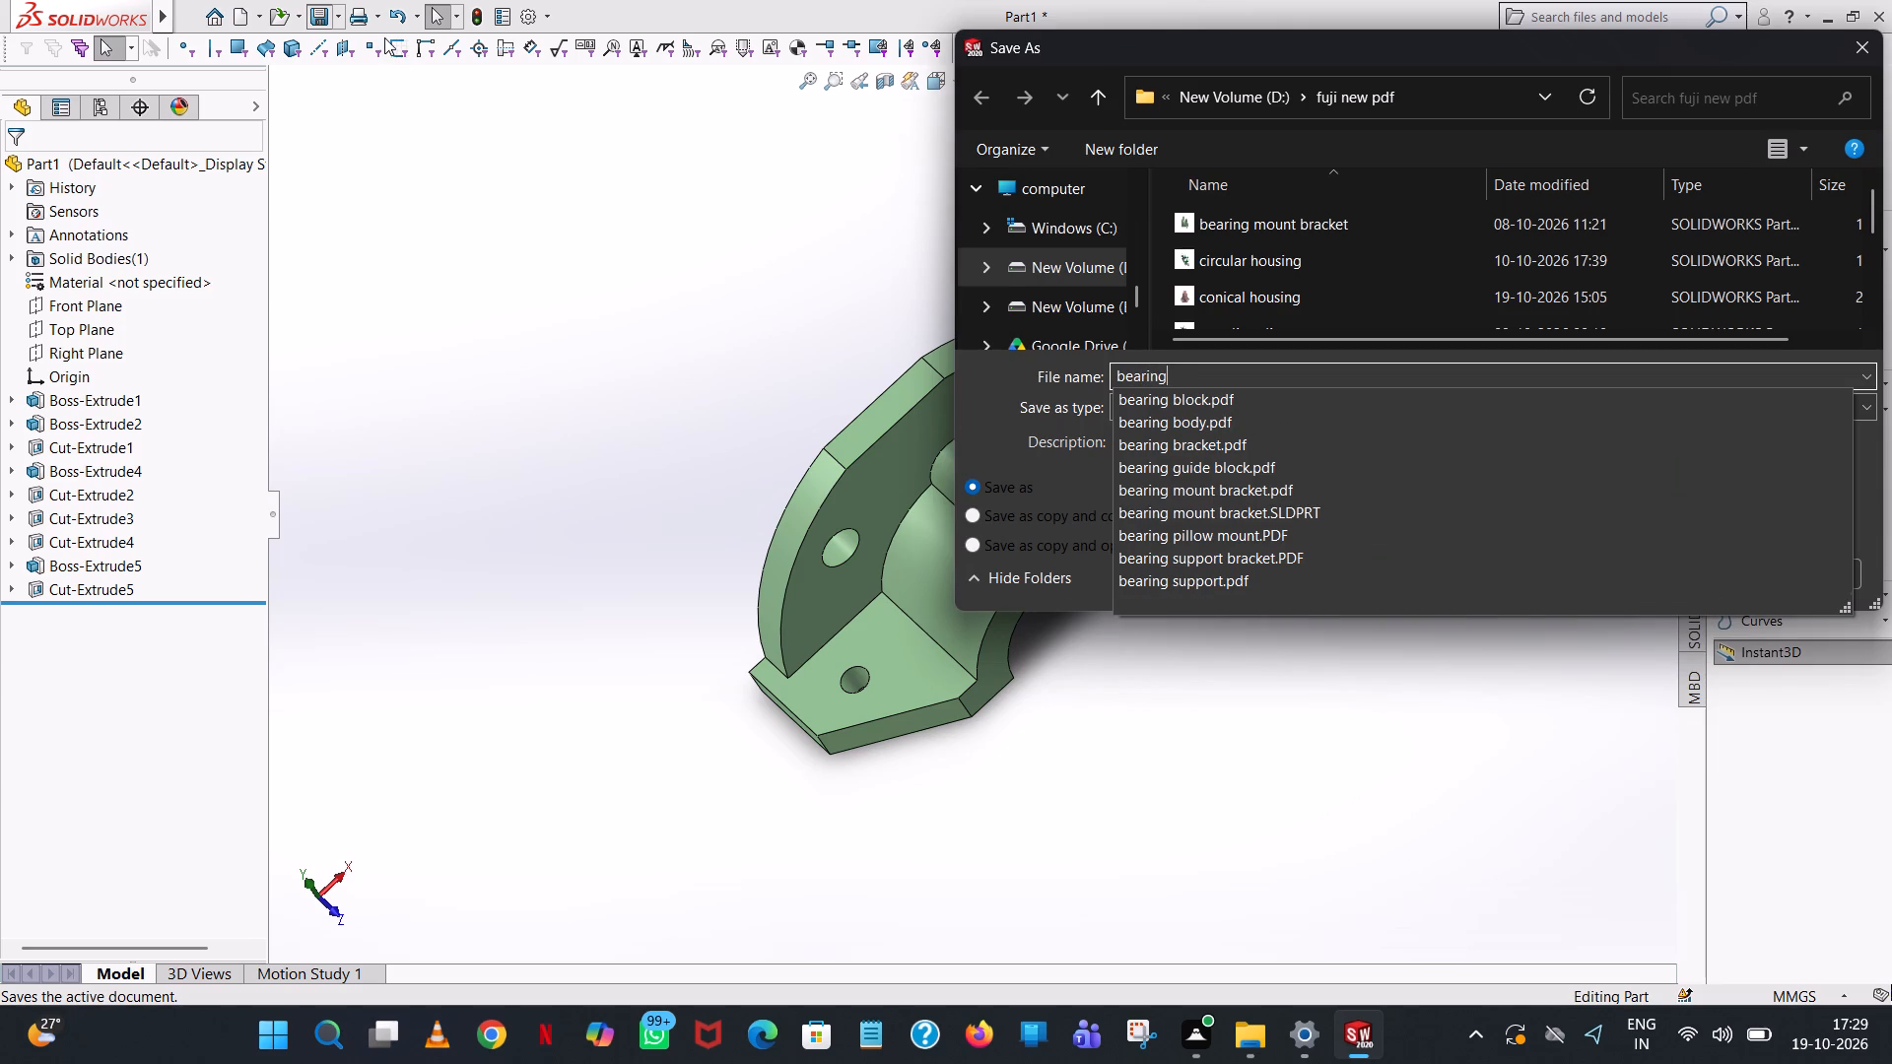
{"action": "key", "text": "g"}
{"action": "key", "text": "space"}
{"action": "key", "text": "c"}
{"action": "key", "text": "a"}
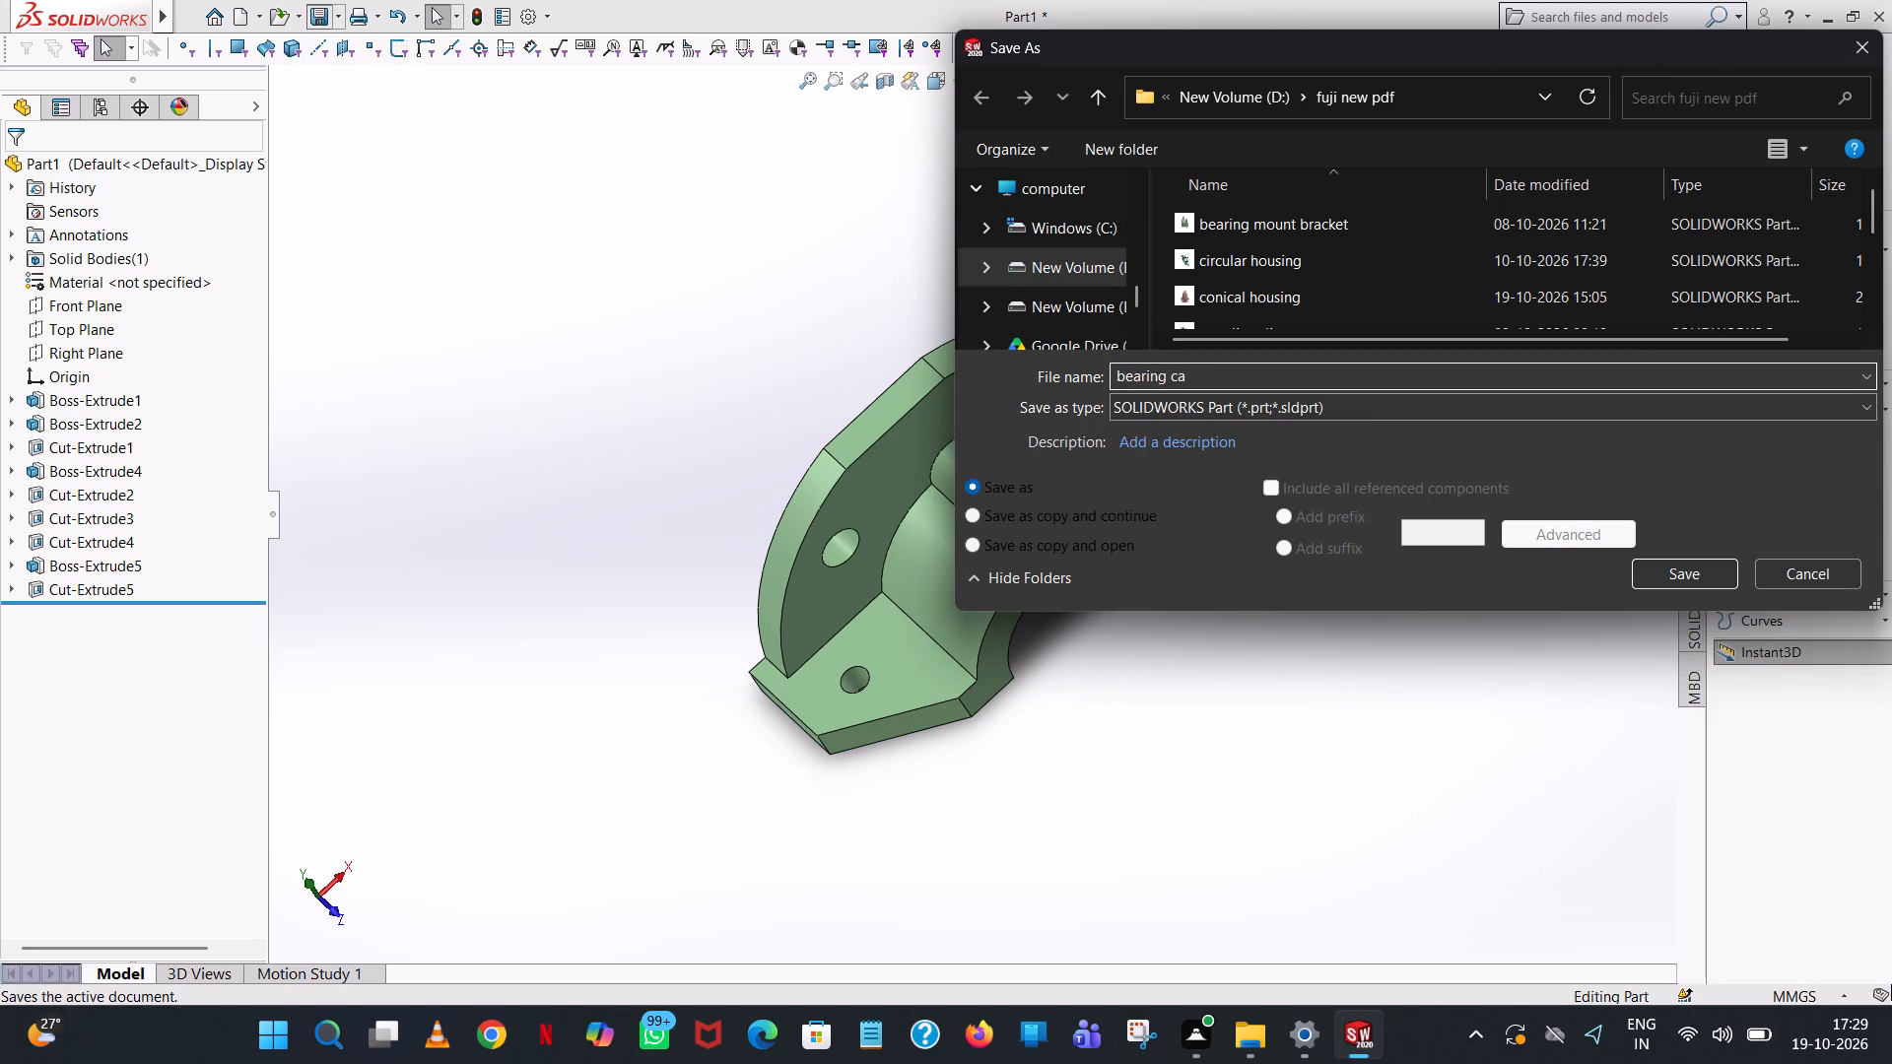
{"action": "key", "text": "p"}
{"action": "left_click", "coordinate": [1362, 405]}
{"action": "left_click", "coordinate": [1399, 163]}
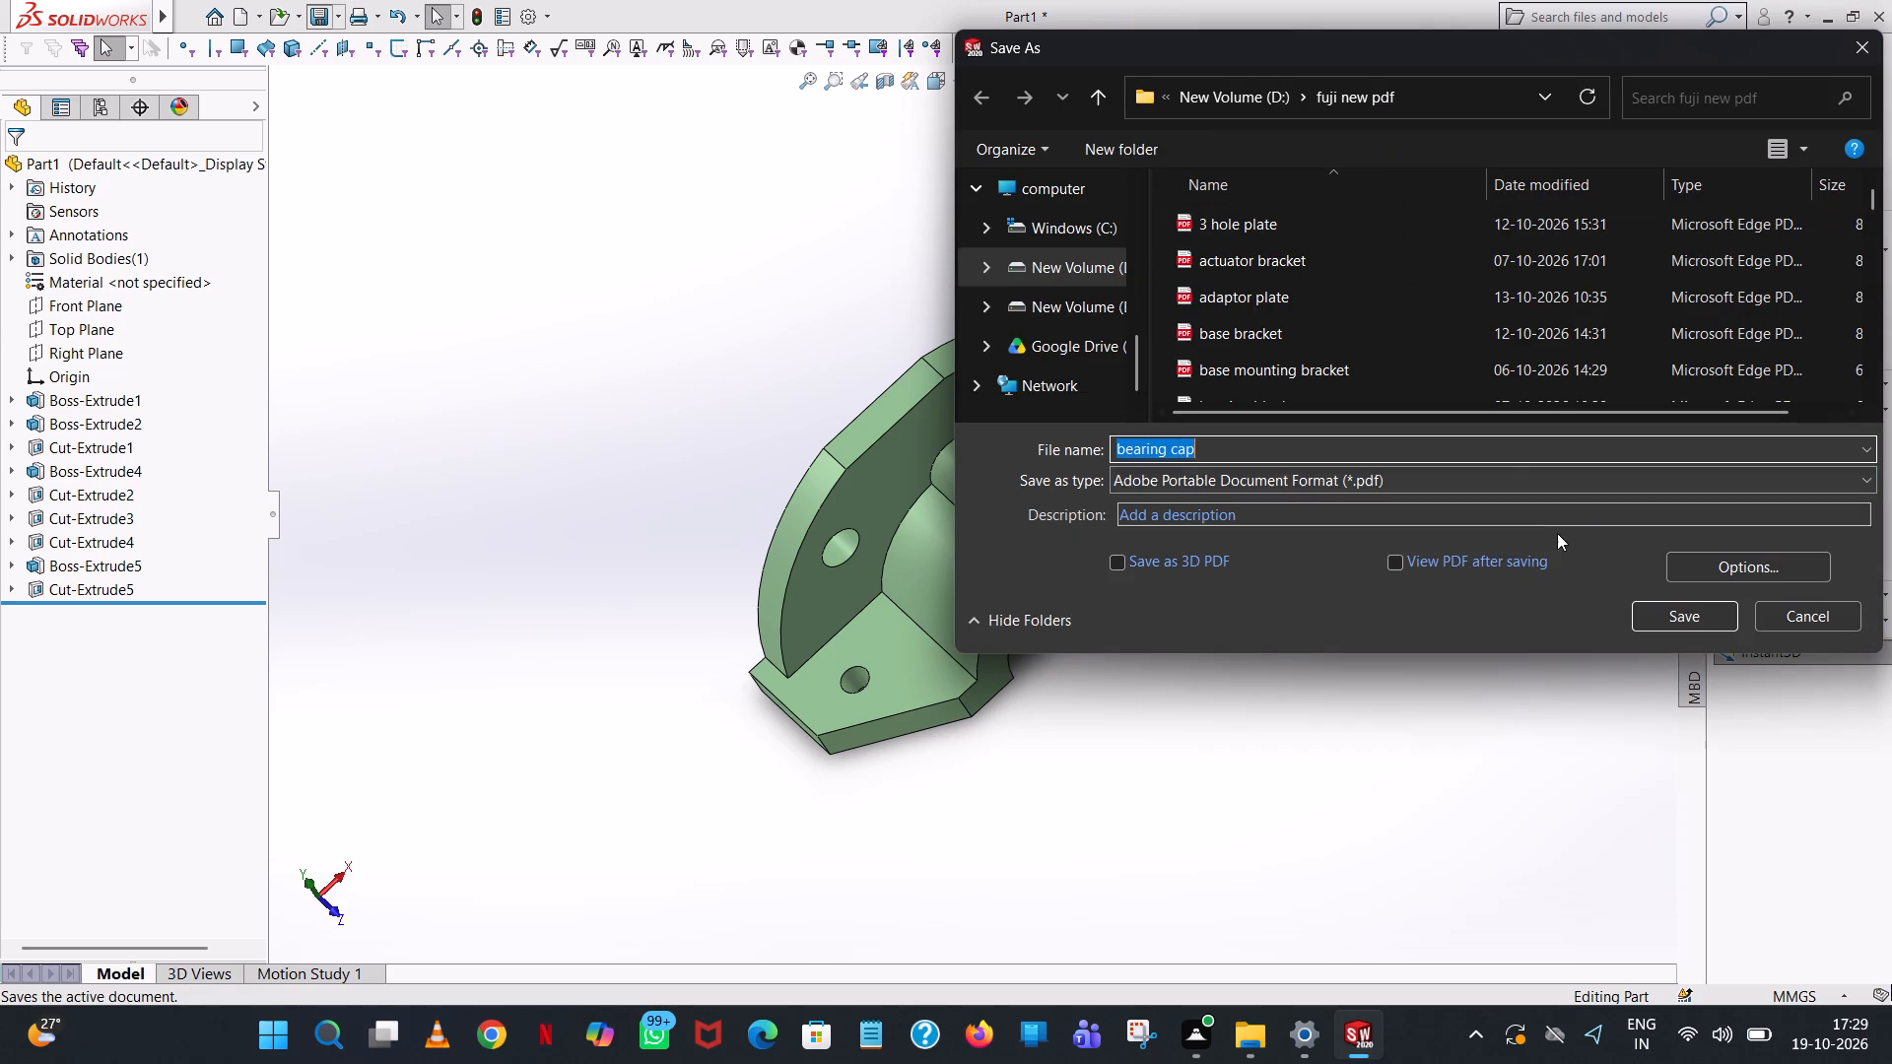
{"action": "left_click", "coordinate": [1700, 610]}
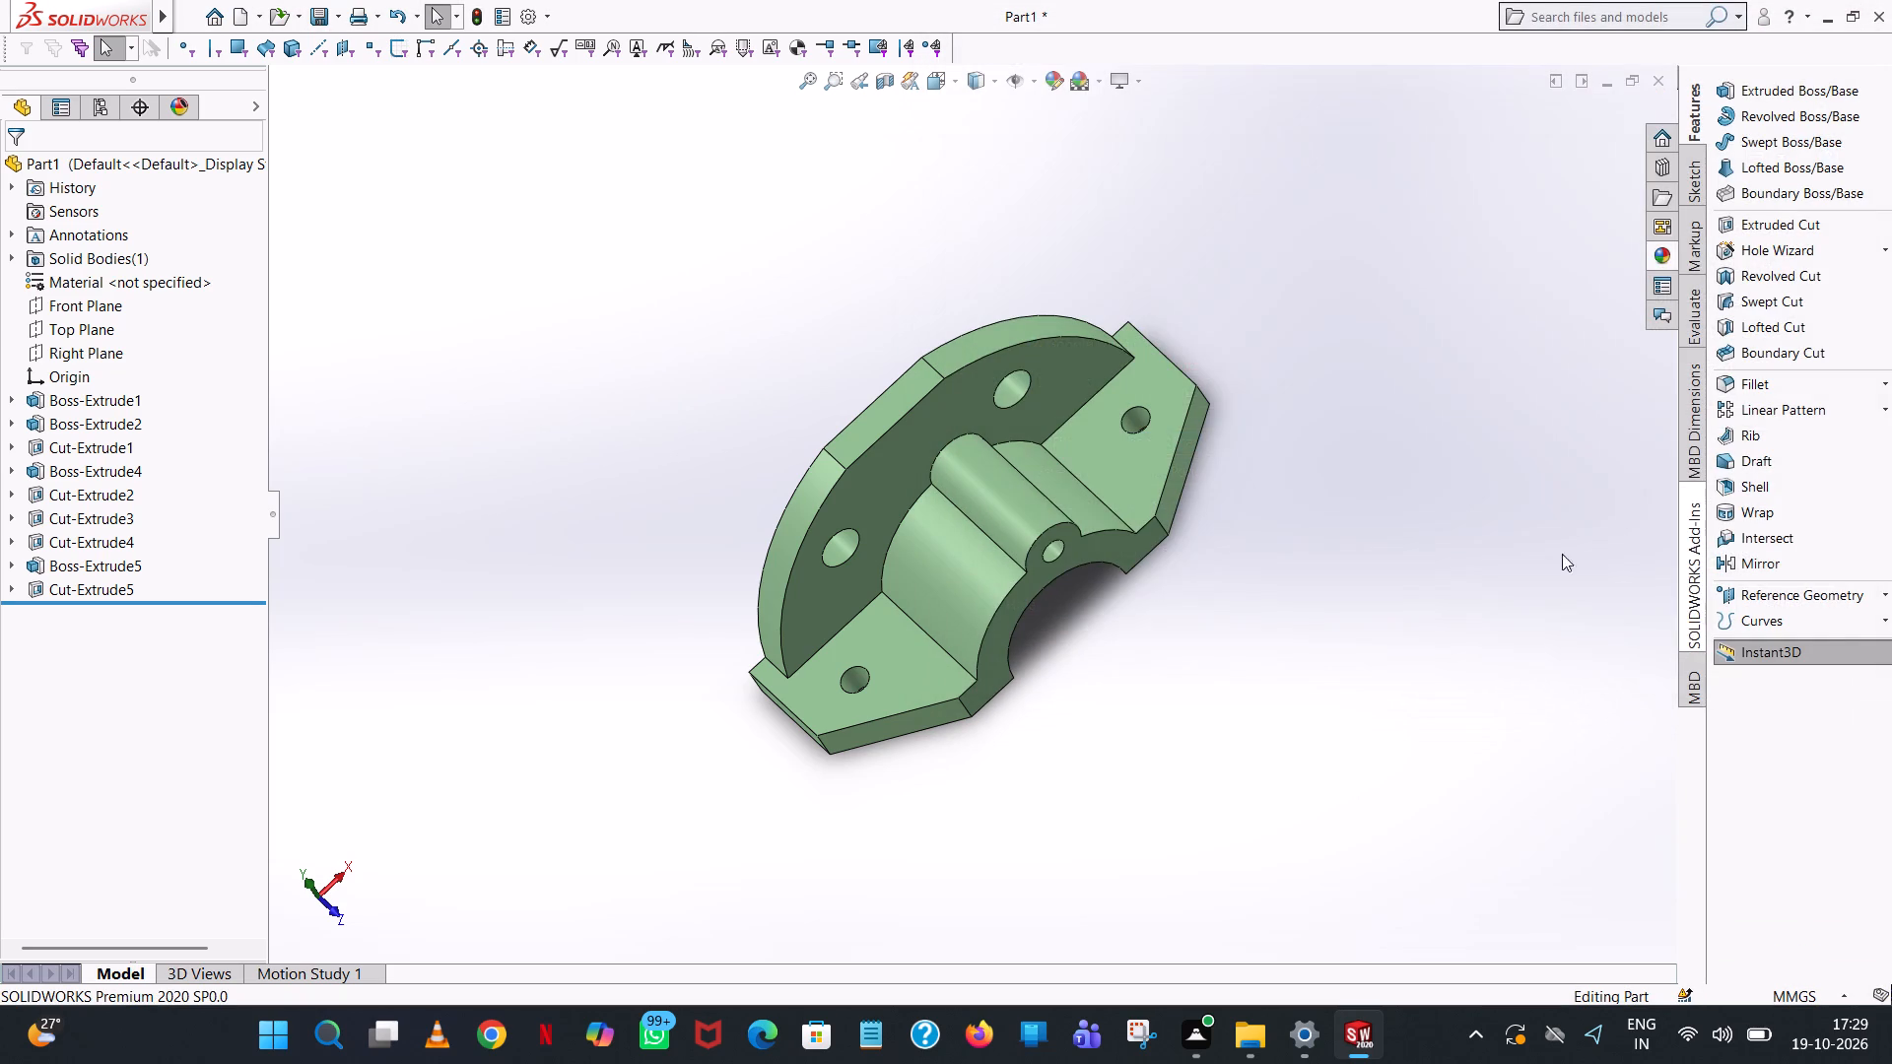
Save the model as a SOLIDWORKS part named "bearing cap" in the "fuji new design" folder on drive D.
{"action": "left_click", "coordinate": [380, 11]}
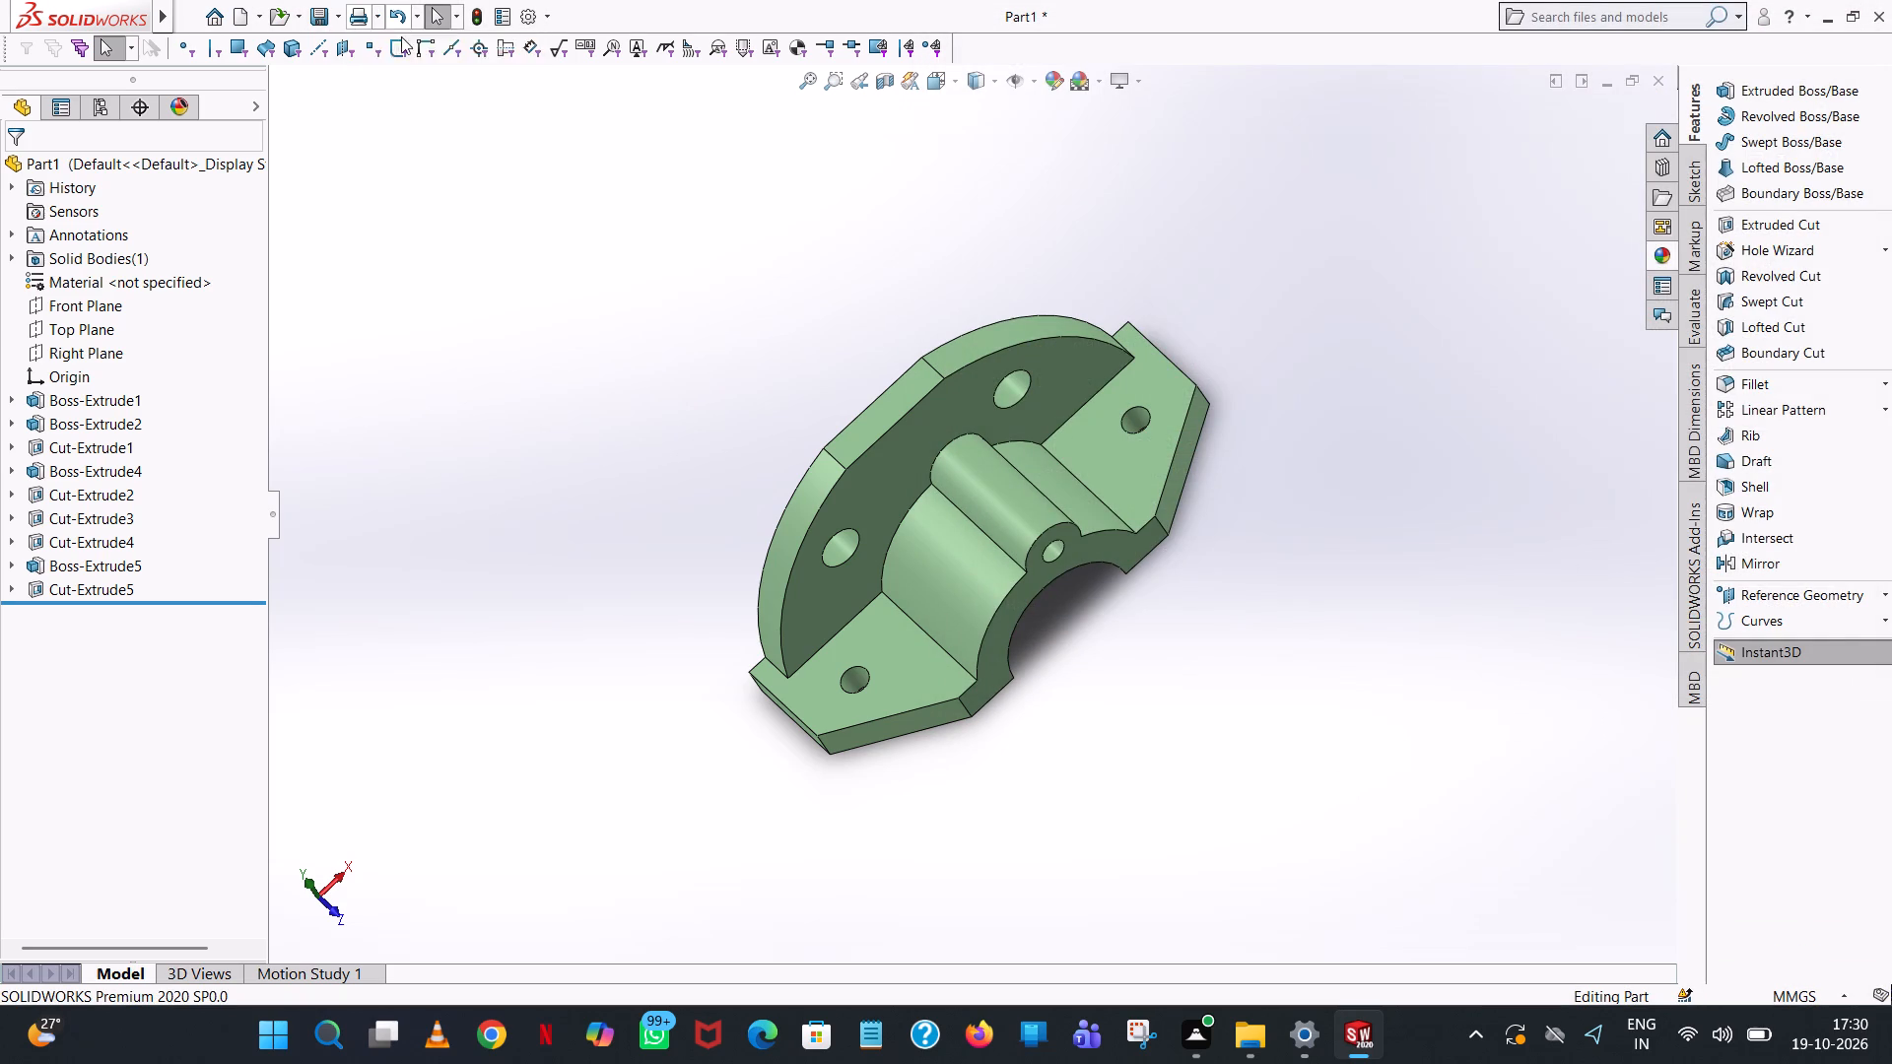
{"action": "left_click", "coordinate": [354, 72]}
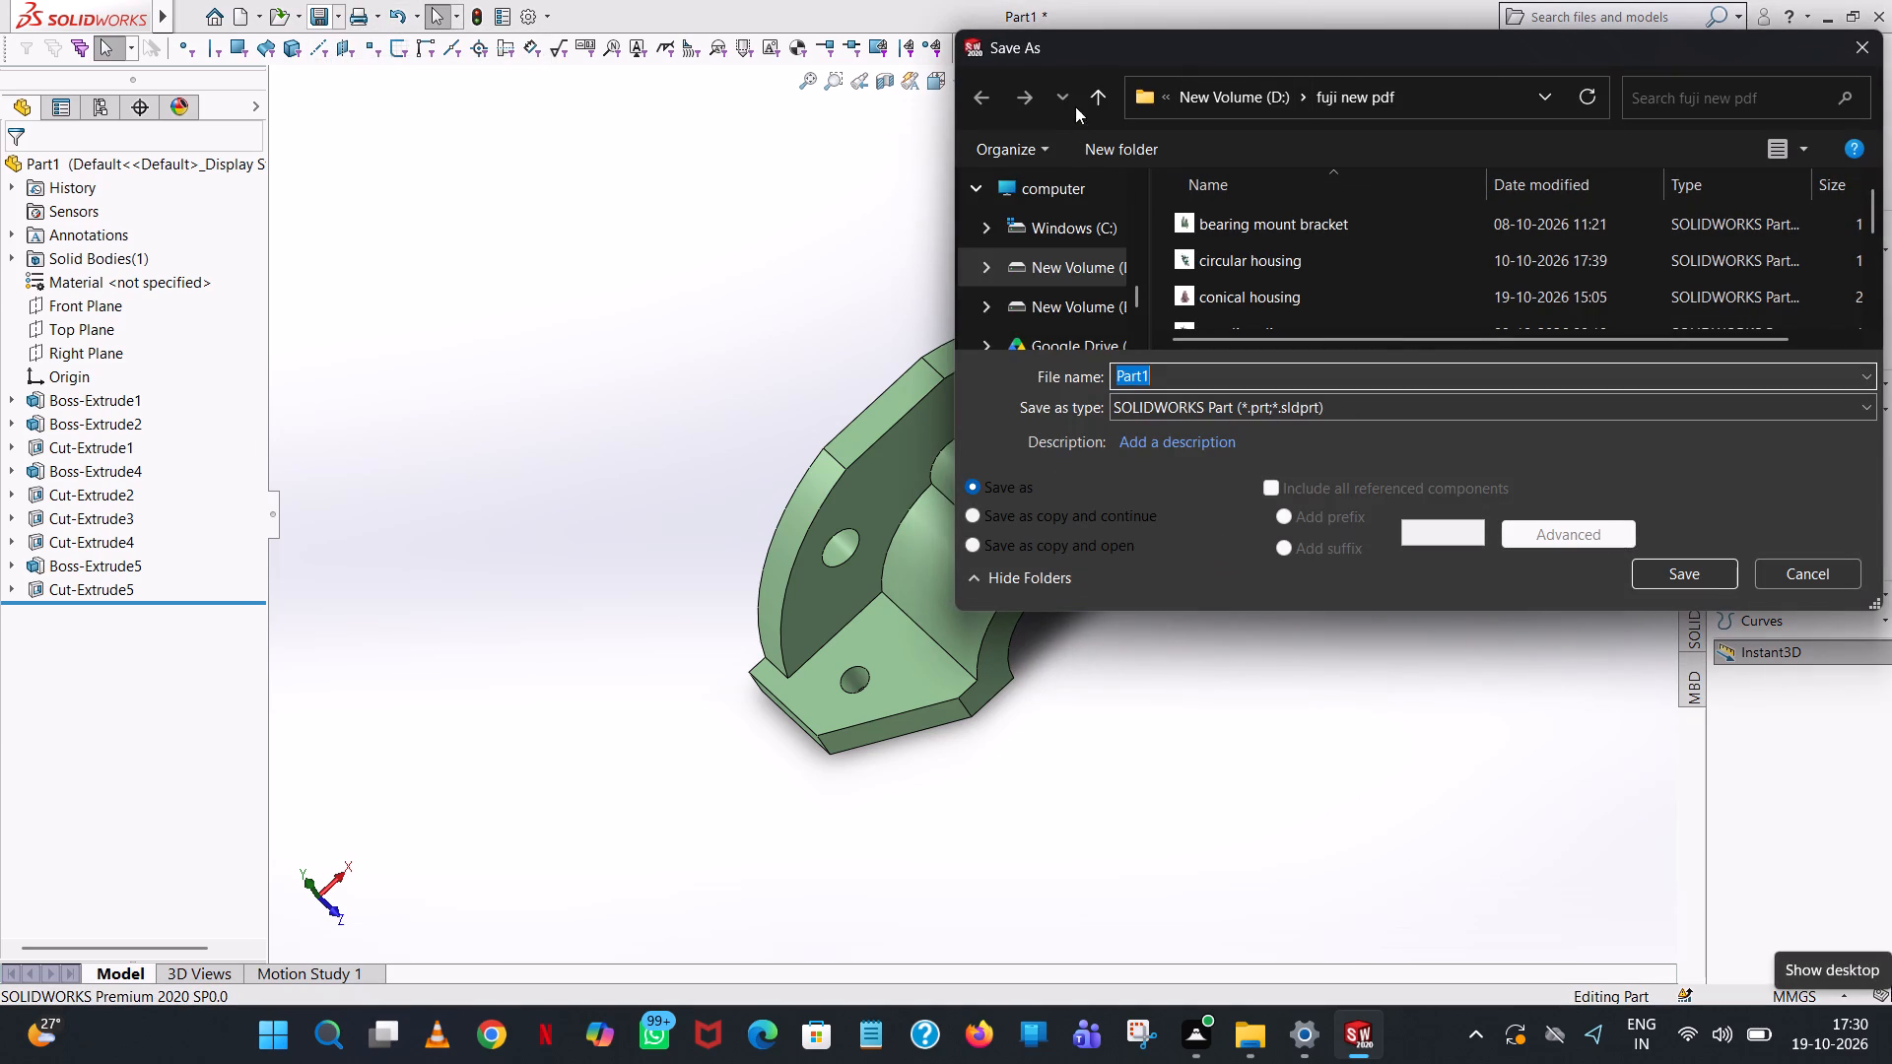
{"action": "left_click", "coordinate": [1093, 97]}
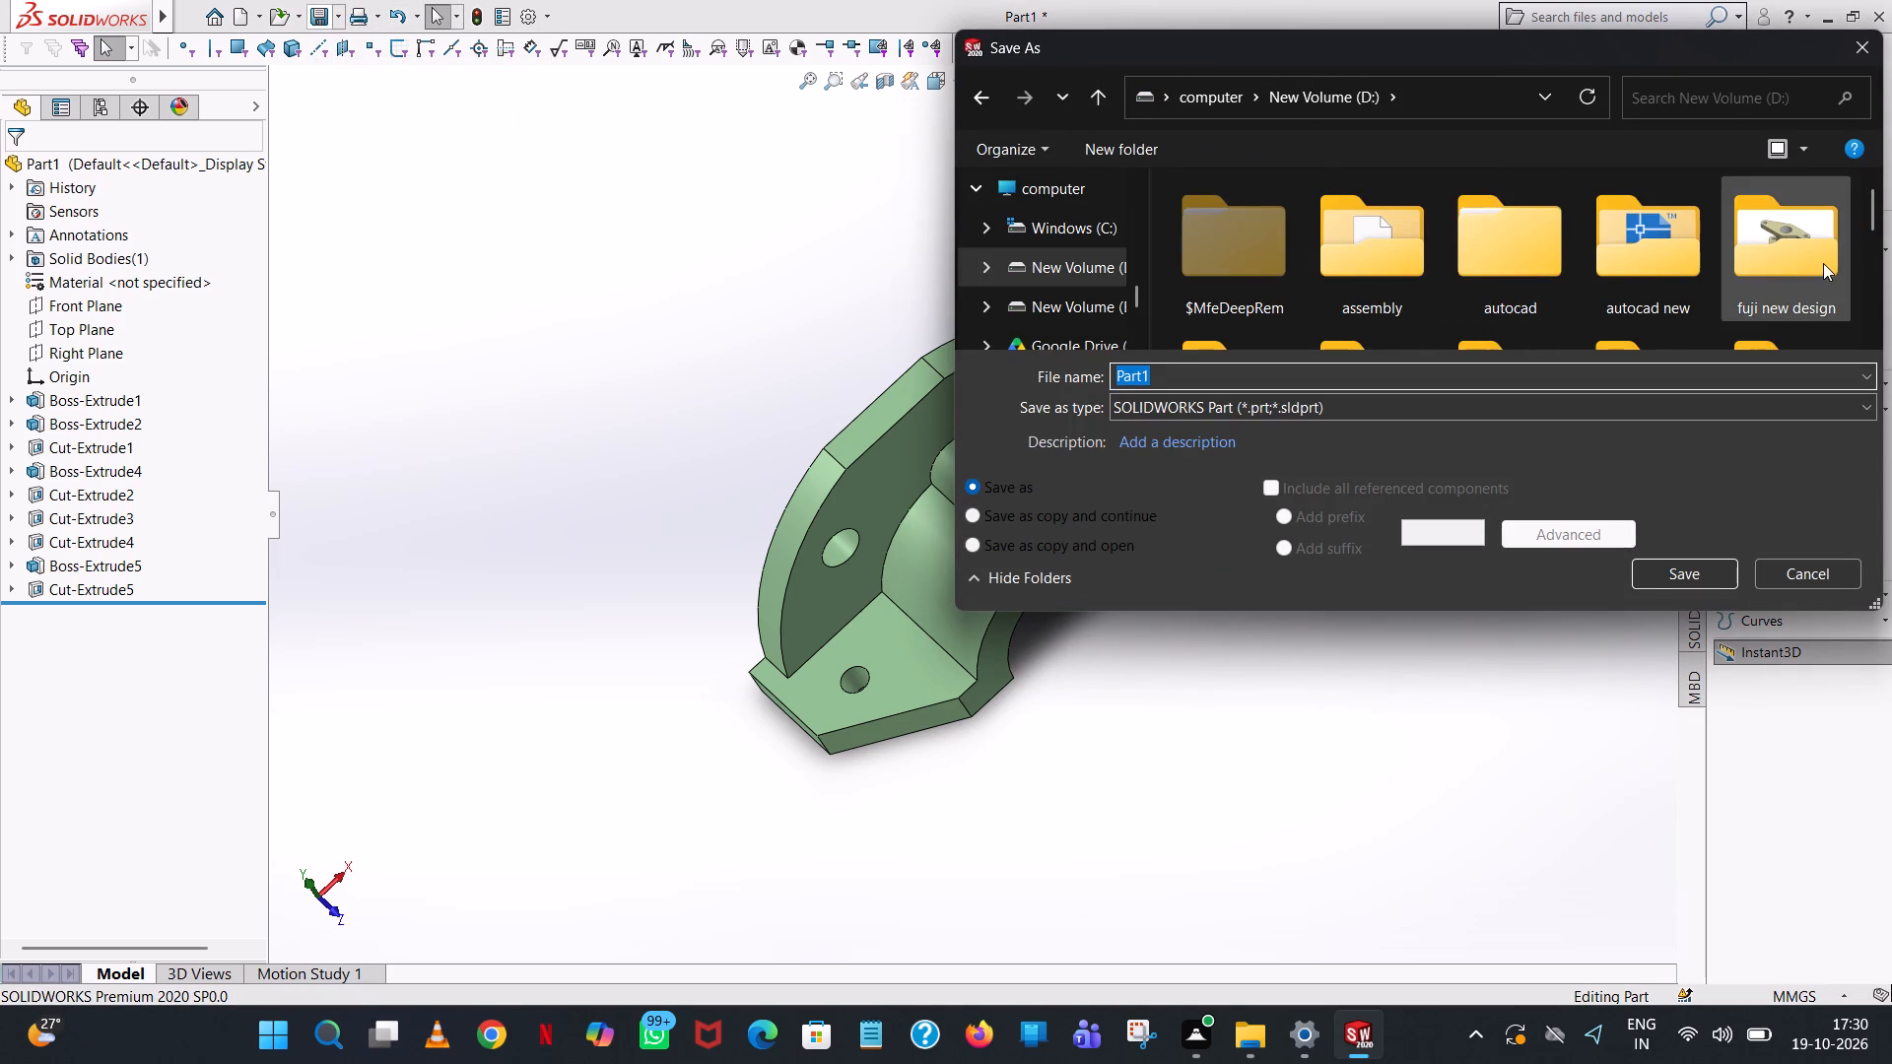
{"action": "double_click", "coordinate": [1823, 263]}
{"action": "double_click", "coordinate": [1201, 381]}
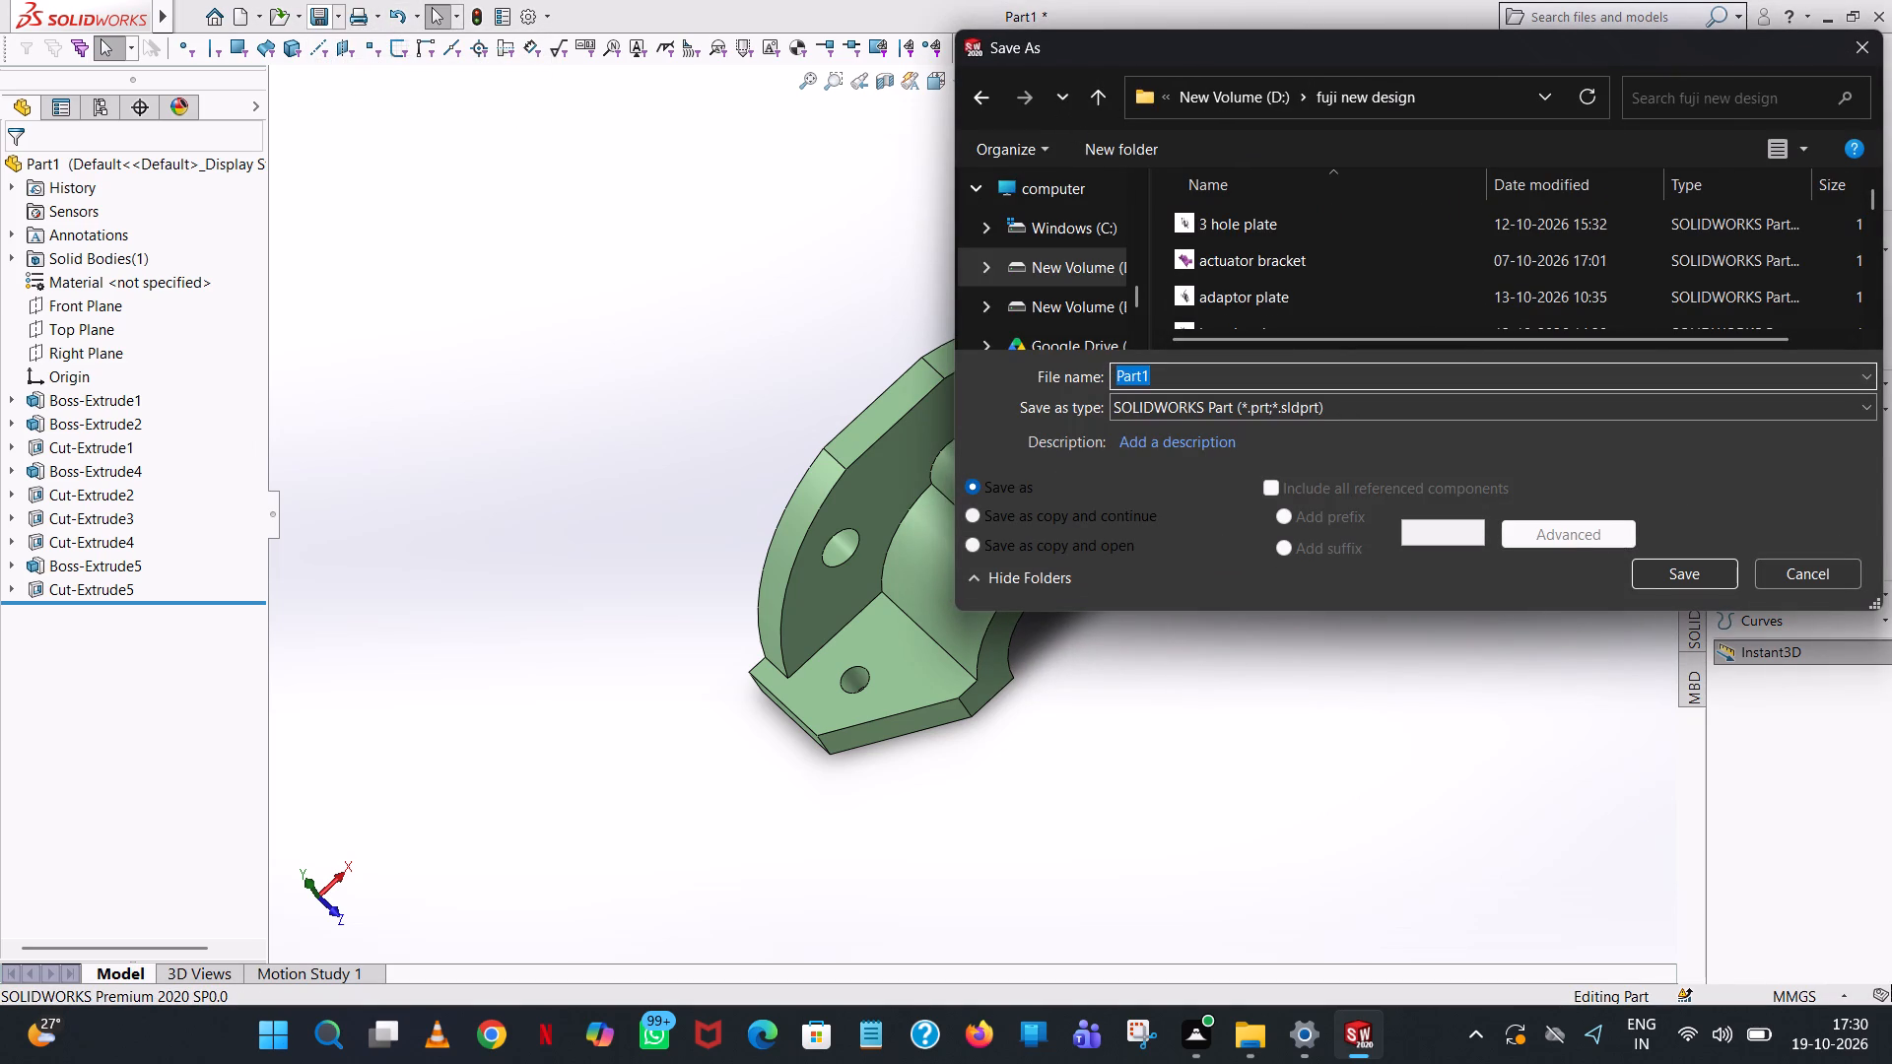
{"action": "key", "text": "b"}
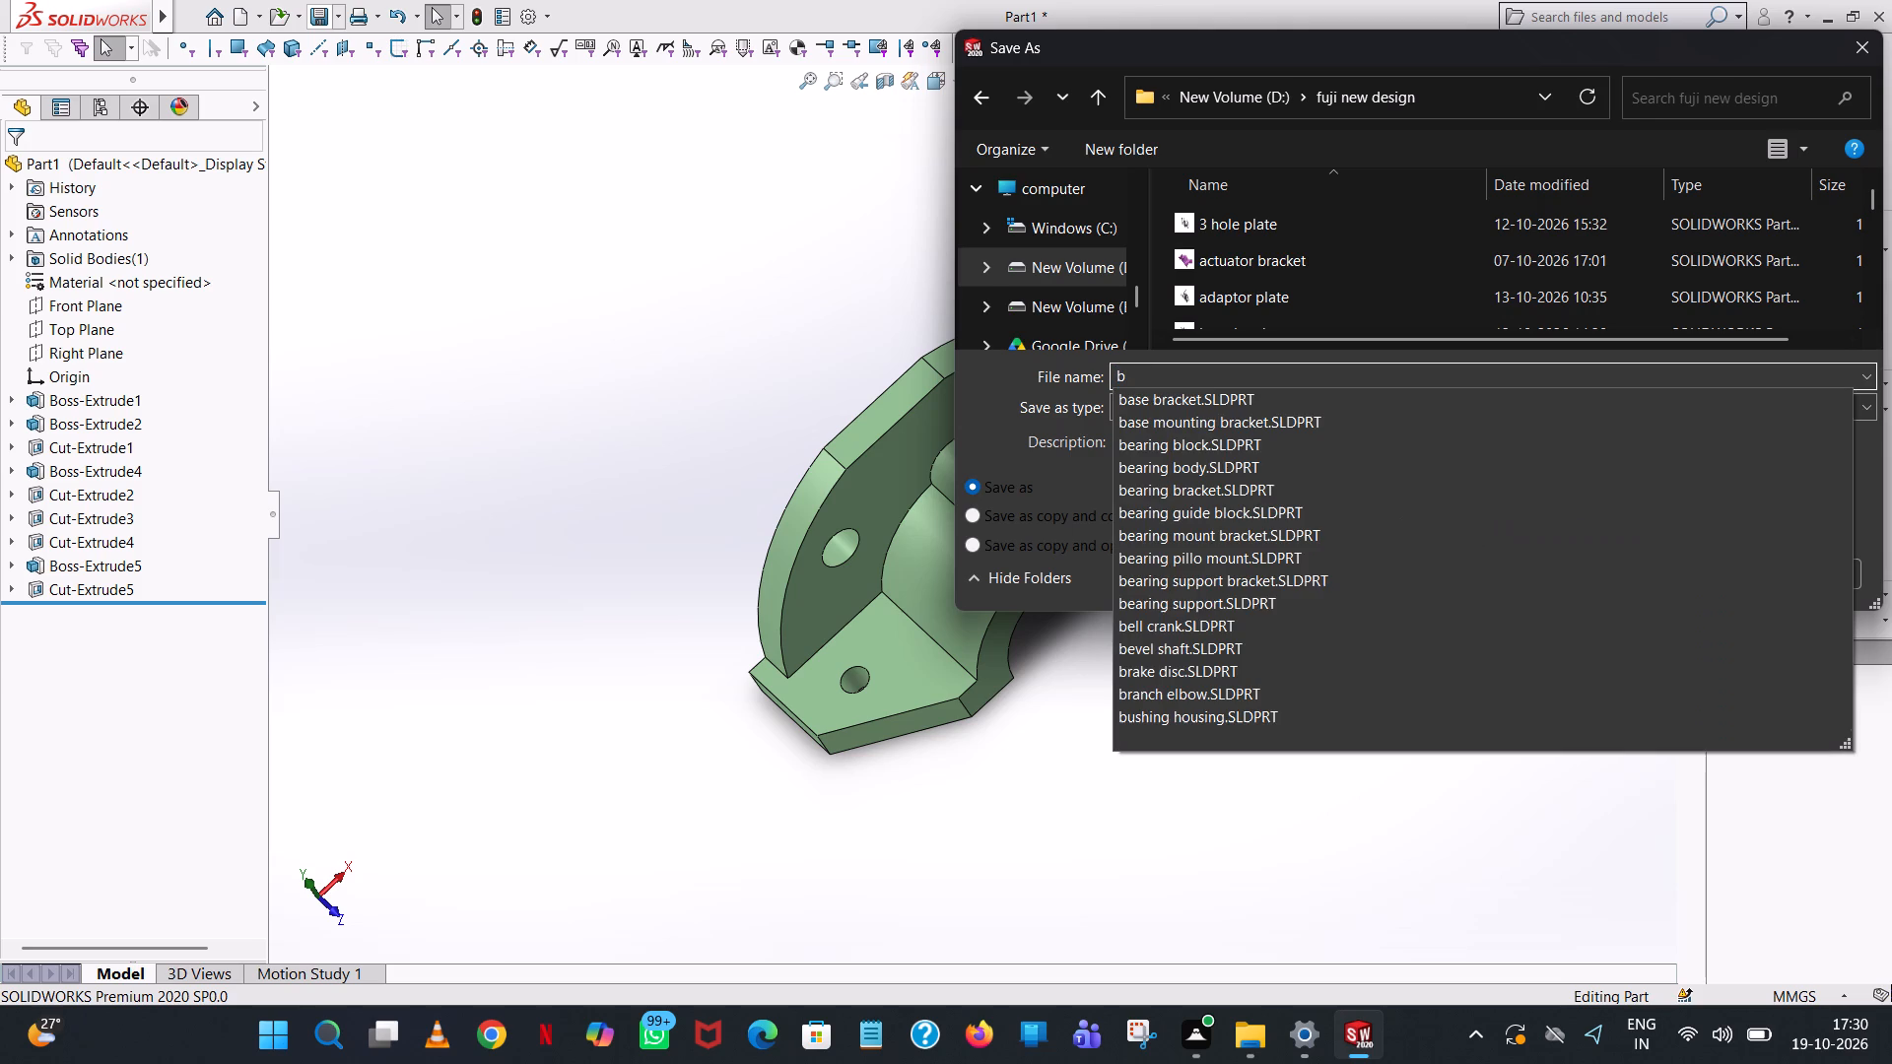
{"action": "type", "text": "ear"}
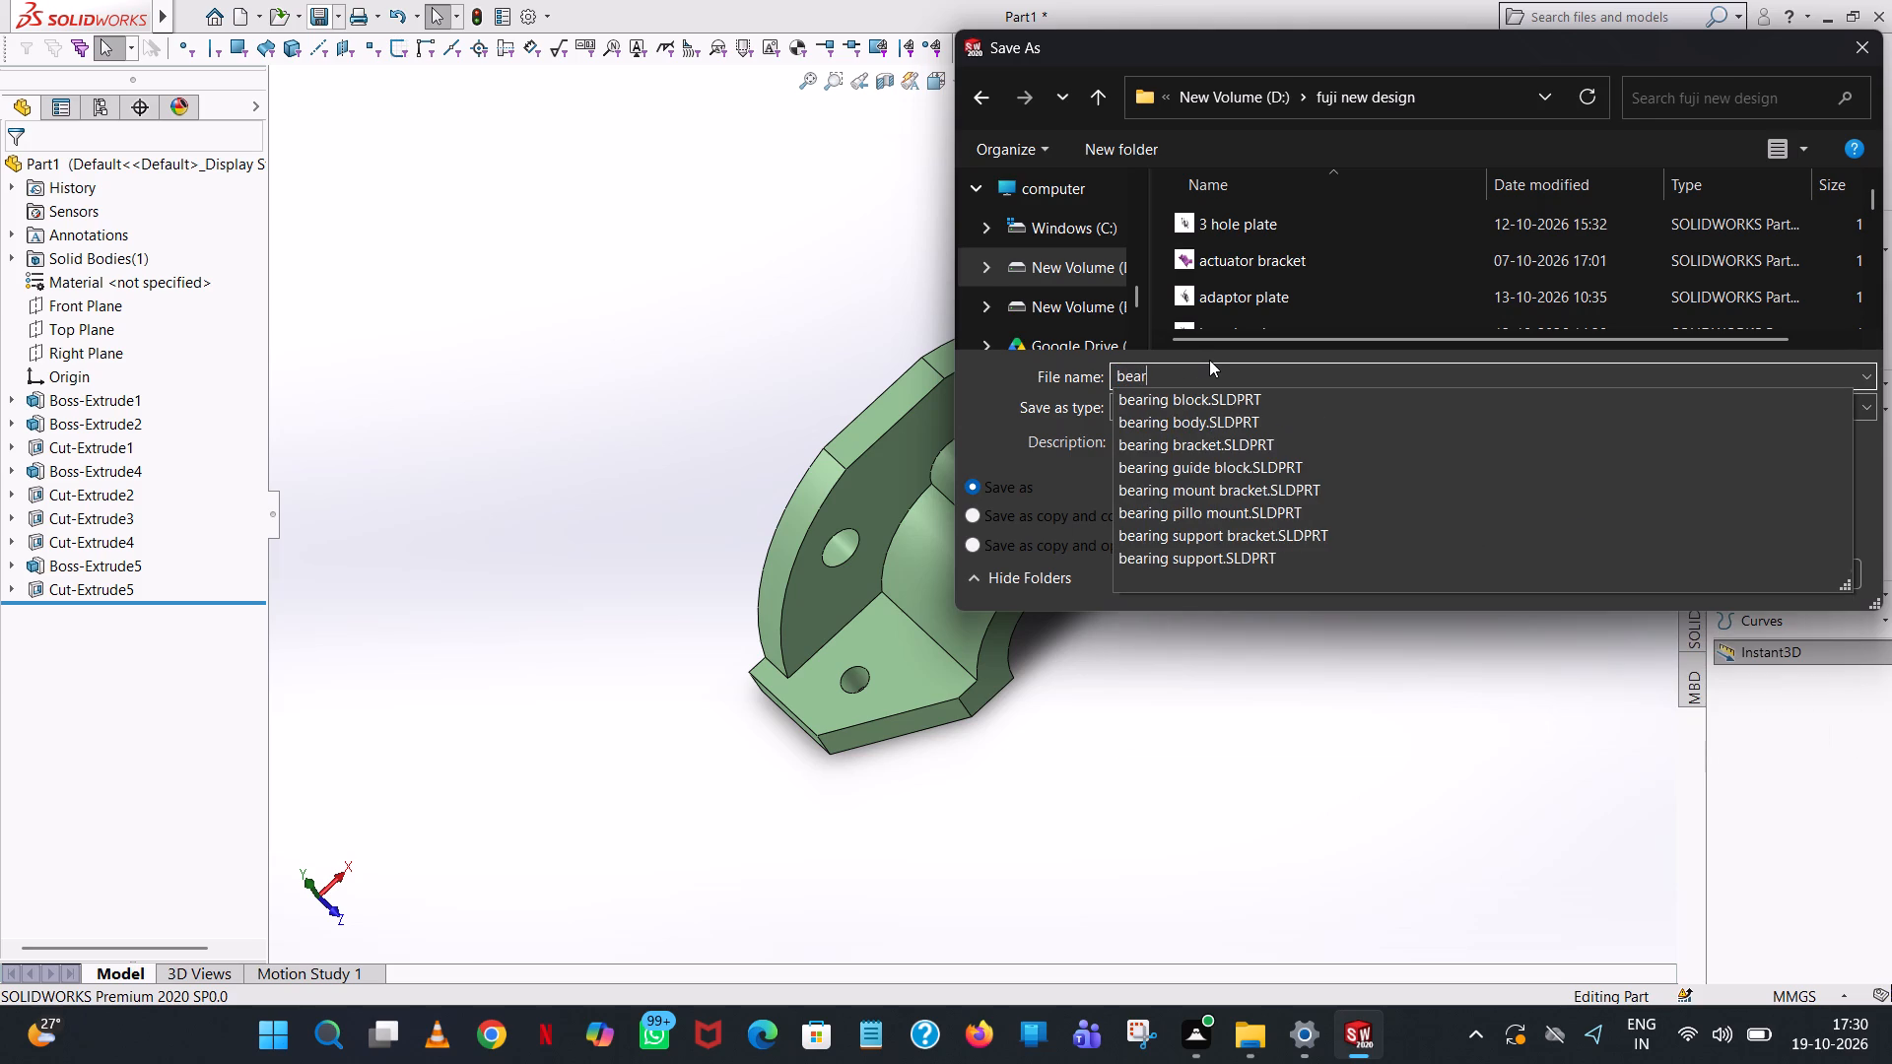
{"action": "key", "text": "i"}
{"action": "key", "text": "n"}
{"action": "key", "text": "g"}
{"action": "key", "text": "space"}
{"action": "type", "text": "c"}
{"action": "key", "text": "a"}
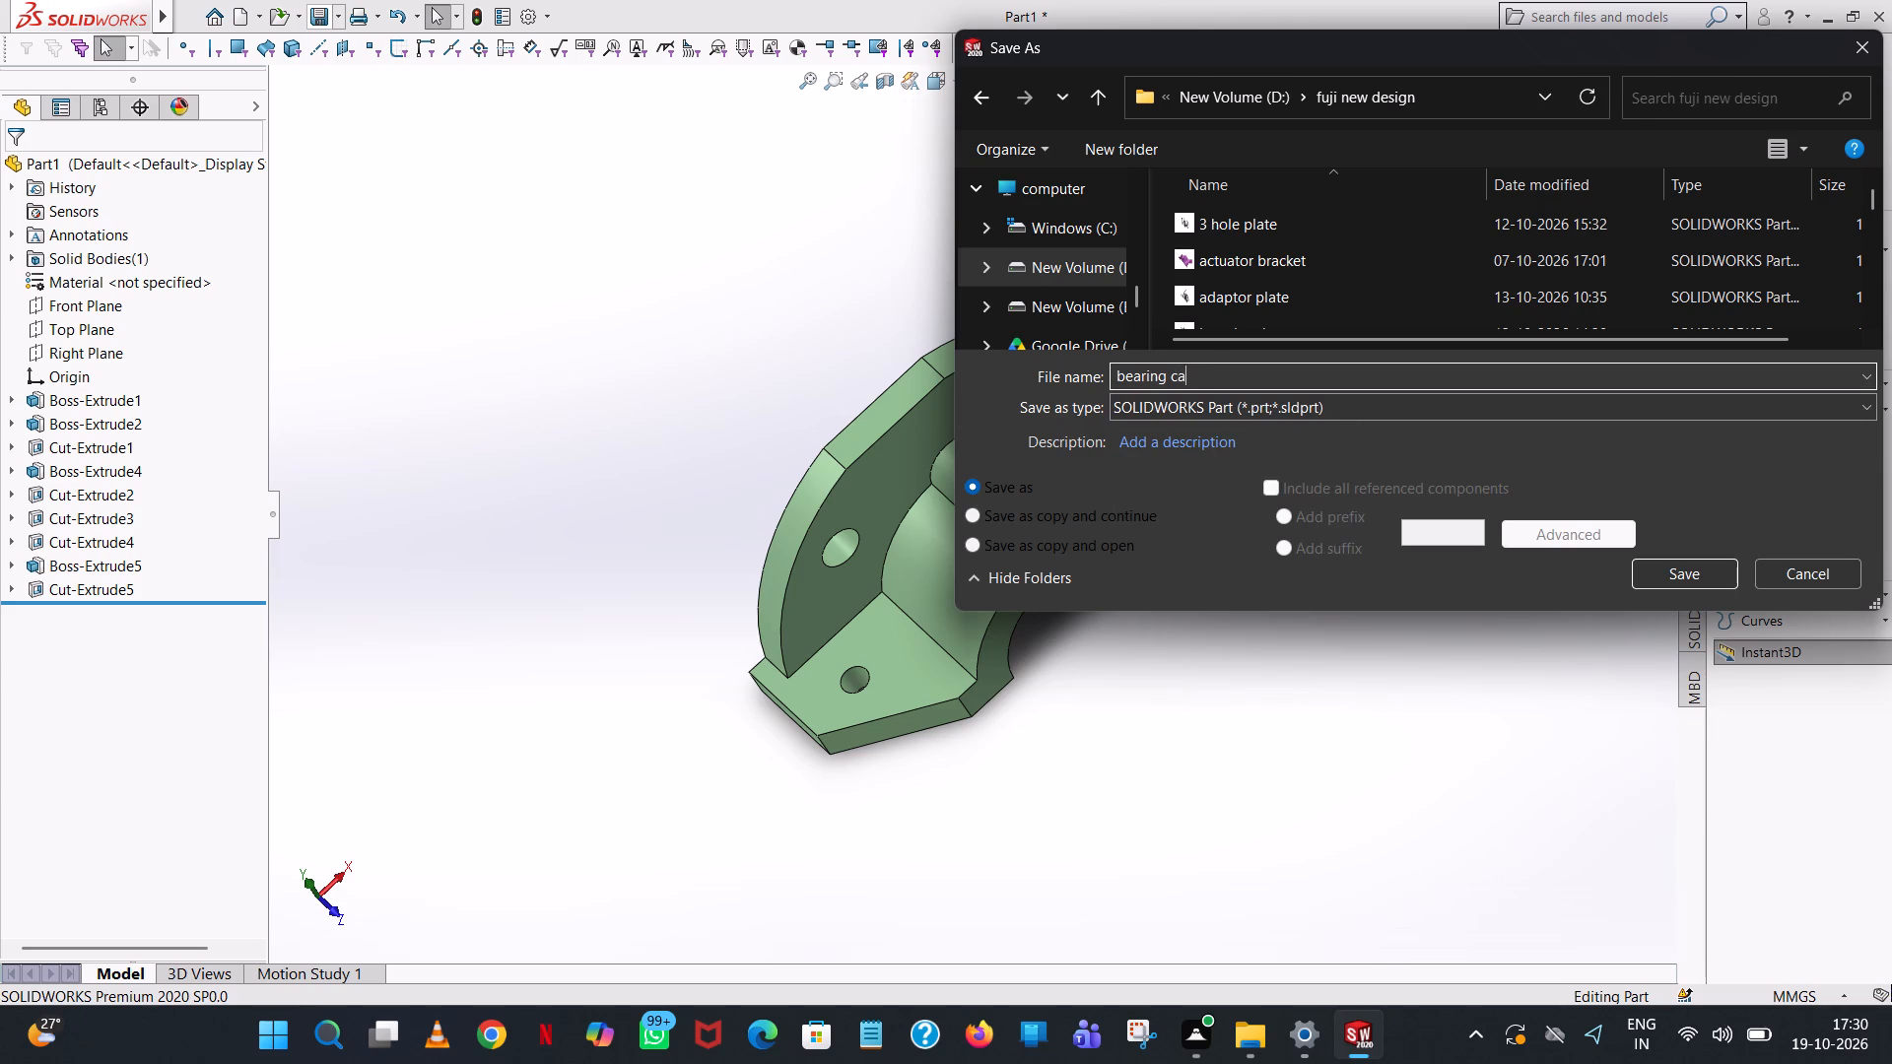
{"action": "key", "text": "p"}
{"action": "left_click", "coordinate": [1692, 570]}
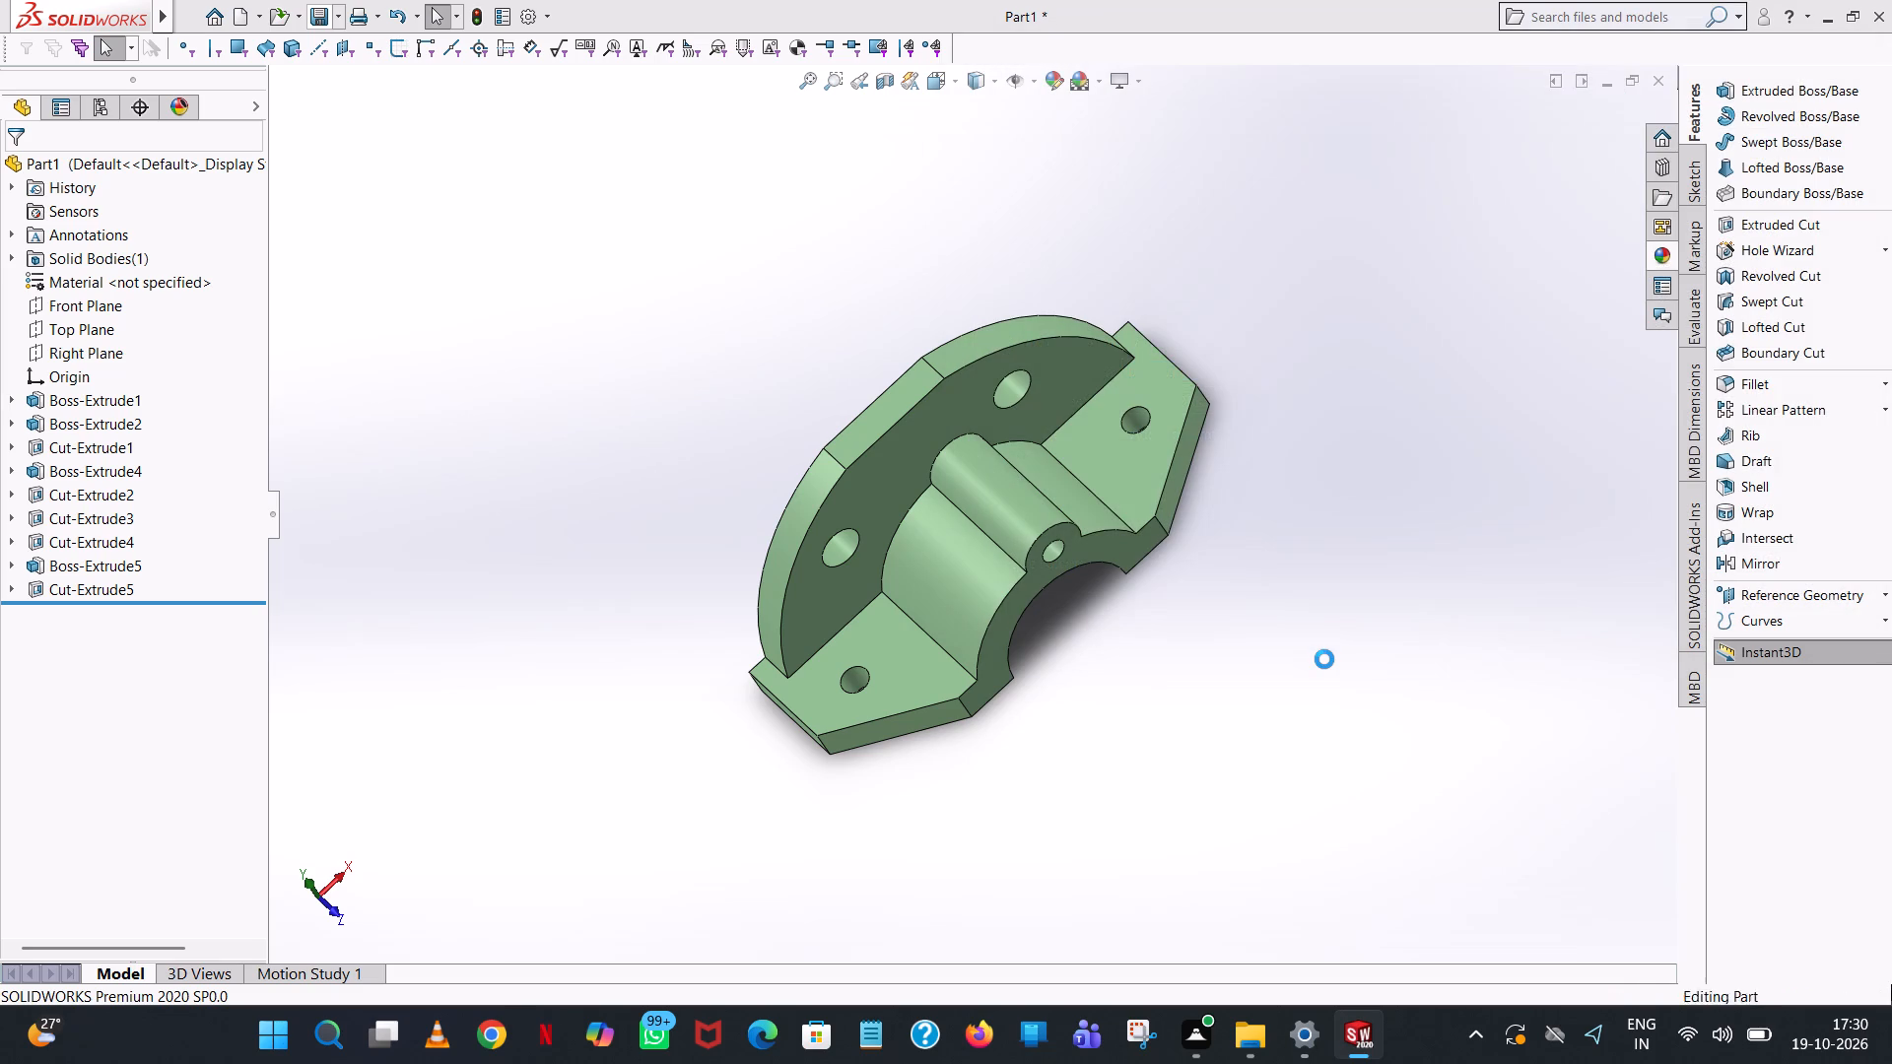